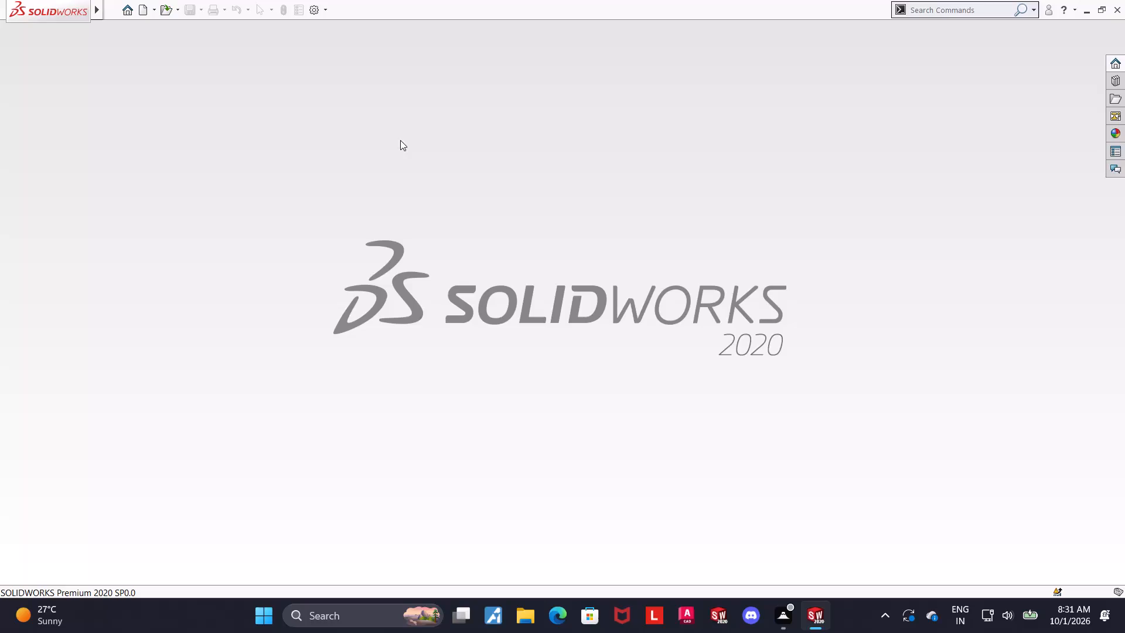
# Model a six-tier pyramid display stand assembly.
# Create a new part document.
pyautogui.moveTo(623, 181); pyautogui.dragTo(613, 181)
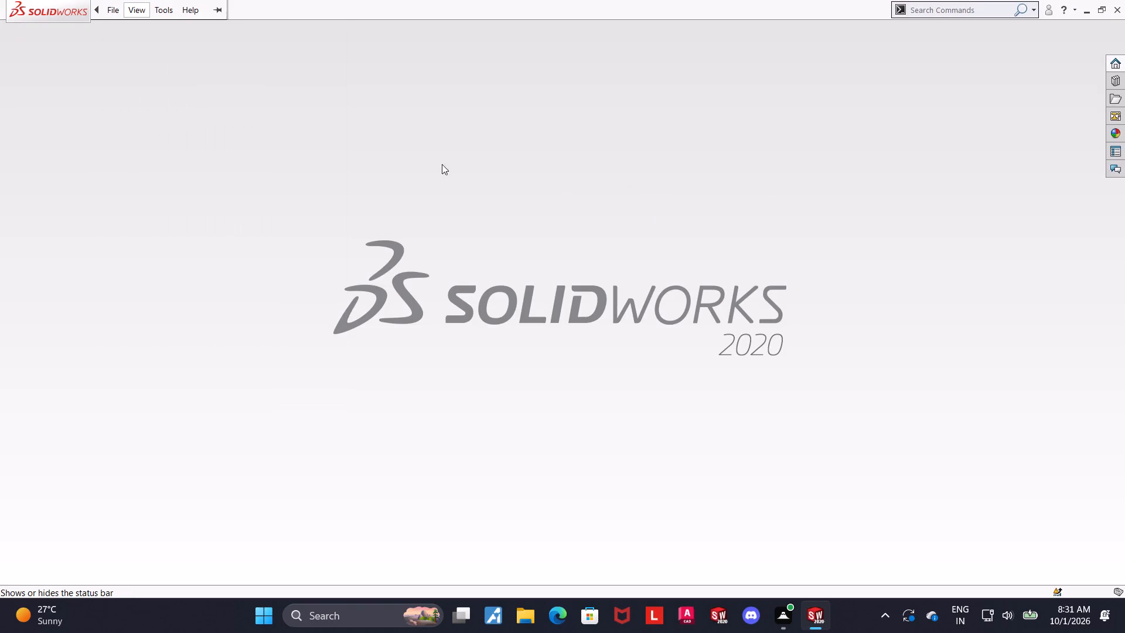
pyautogui.click(144, 17)
pyautogui.doubleClick(288, 303)
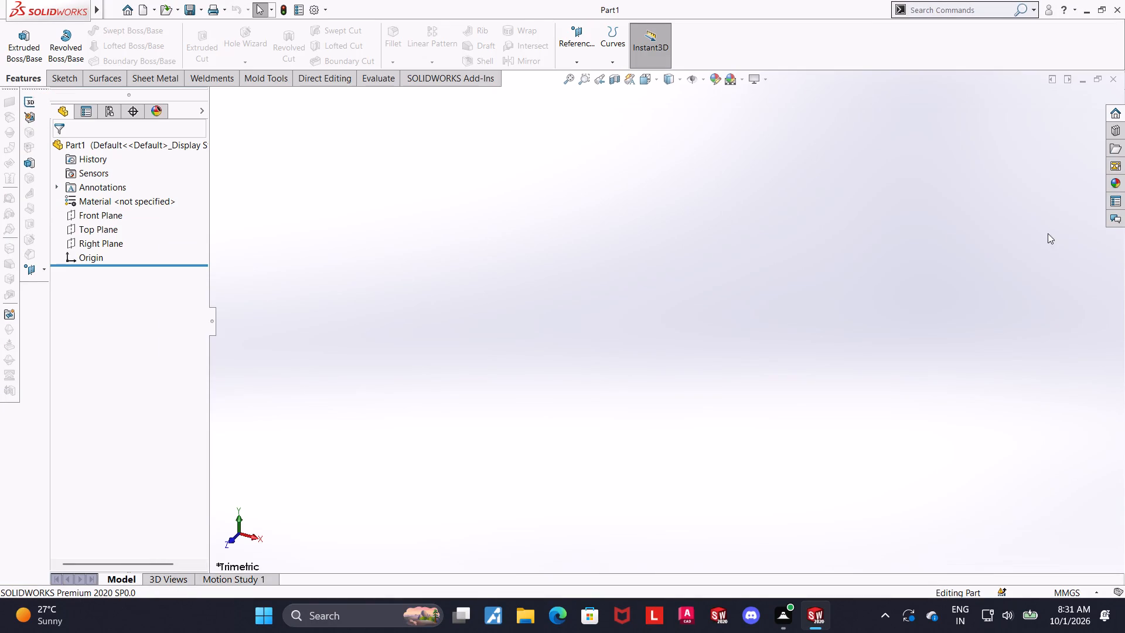
# Sketch a center rectangle about 167 mm wide on the Top Plane, centred on the origin.
pyautogui.click(98, 232)
pyautogui.click(110, 222)
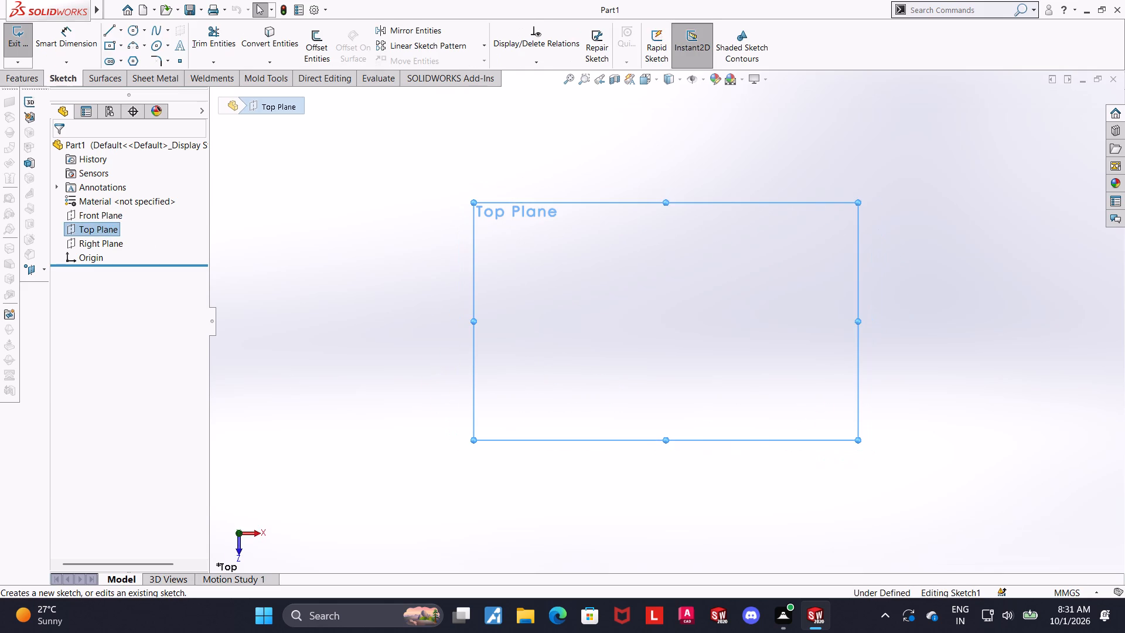
pyautogui.click(115, 47)
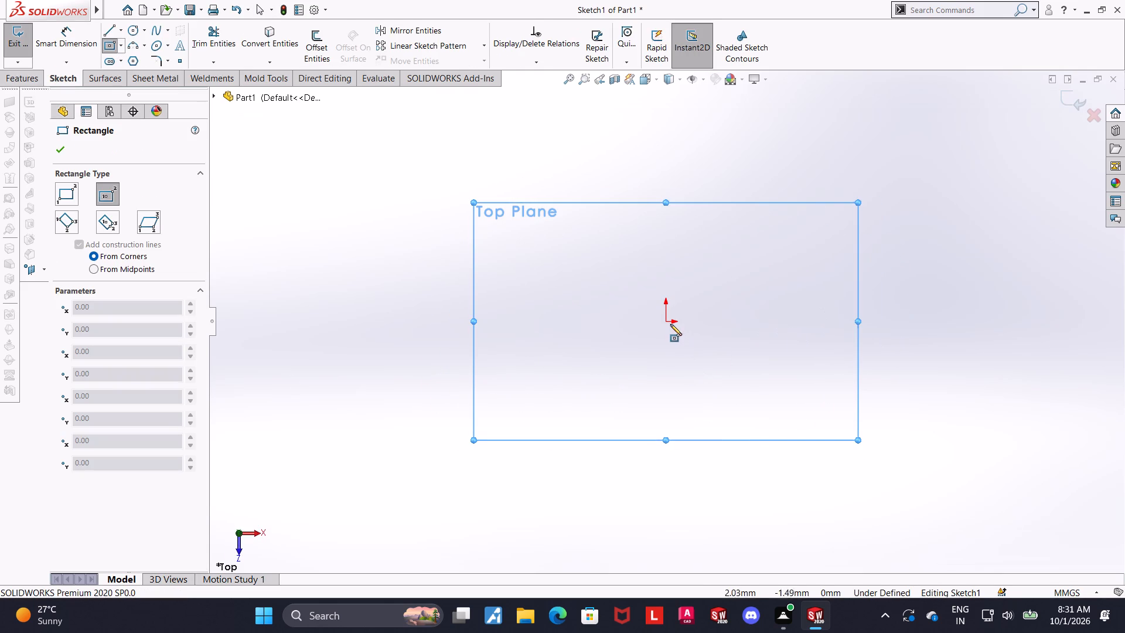
pyautogui.click(667, 321)
pyautogui.click(847, 155)
pyautogui.press('Escape')
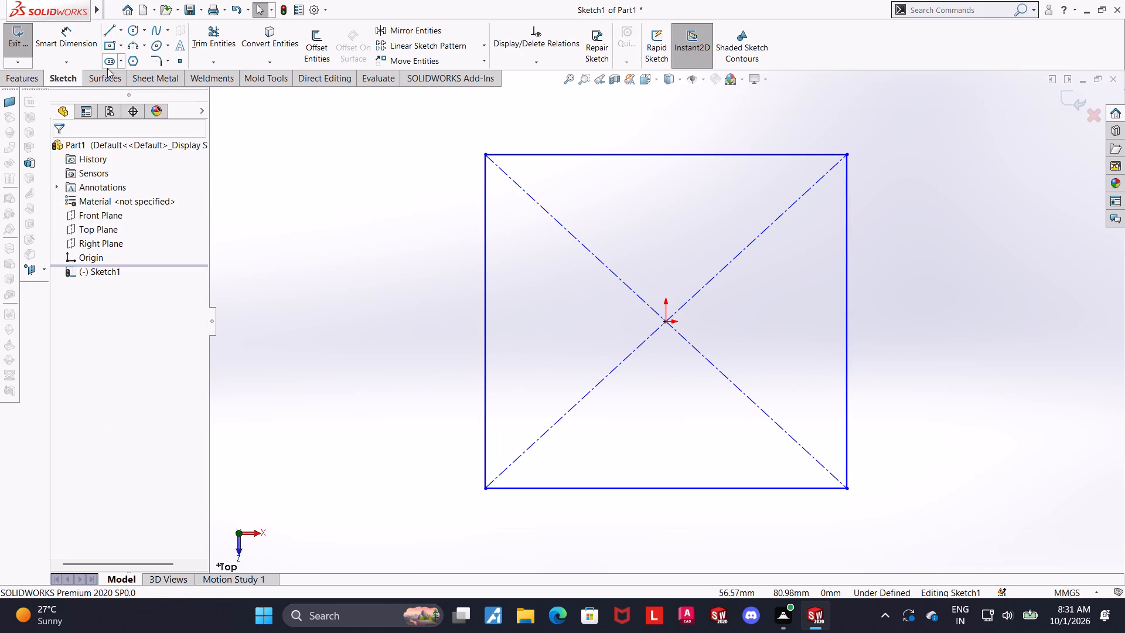
# Dimension the rectangle's horizontal edge at 300 mm.
pyautogui.click(76, 46)
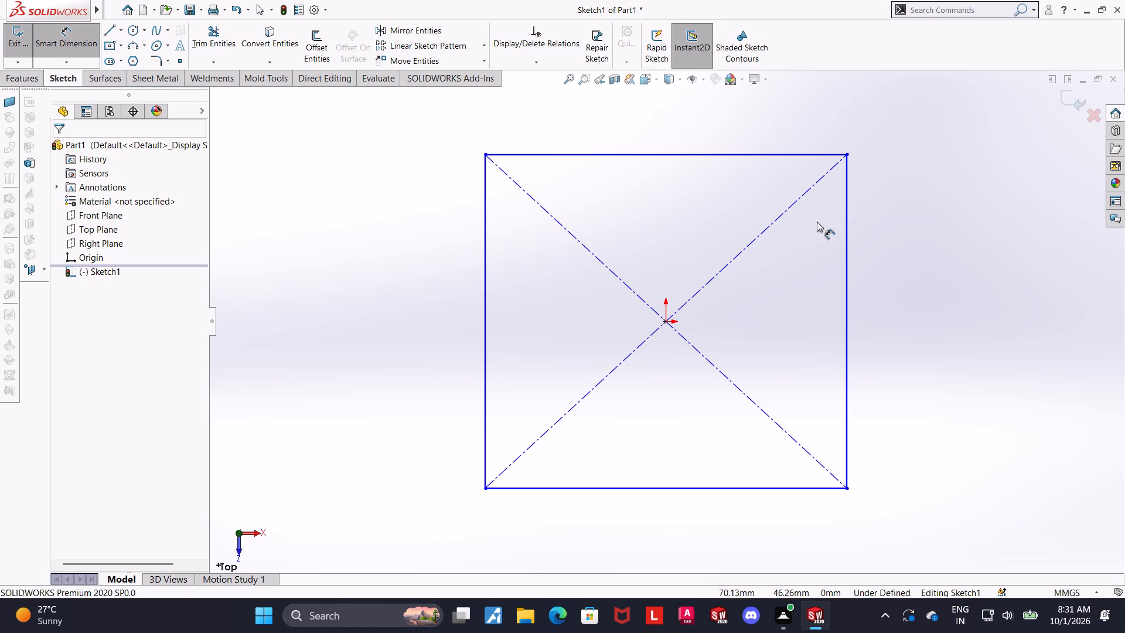
pyautogui.click(754, 155)
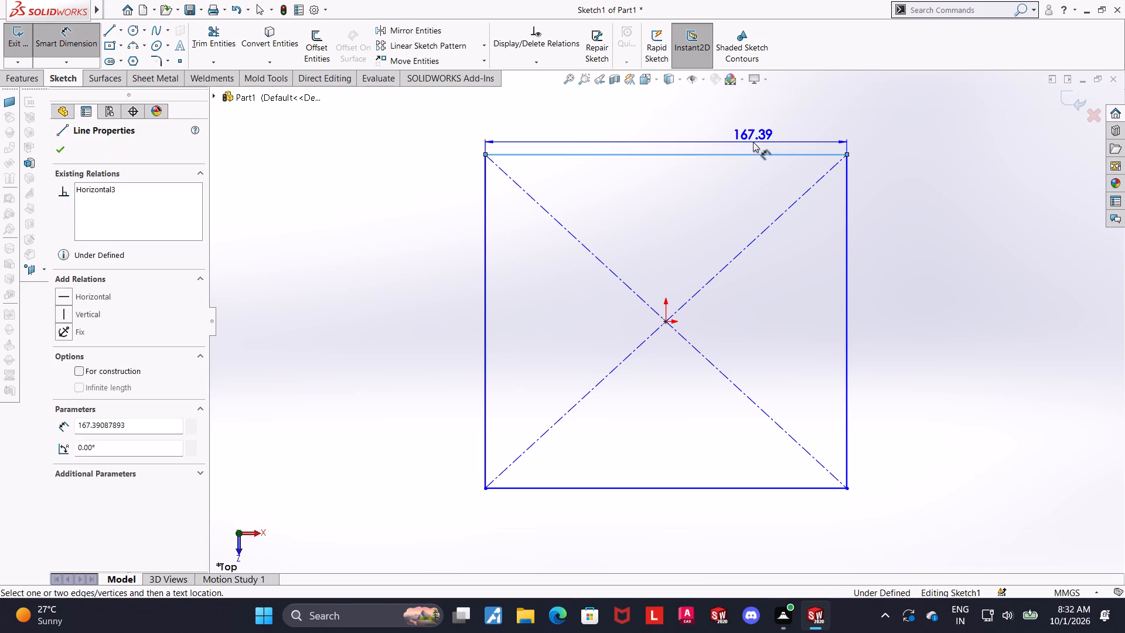
pyautogui.click(753, 142)
pyautogui.press('3')
pyautogui.press('0')
pyautogui.press('0')
pyautogui.press('Return')
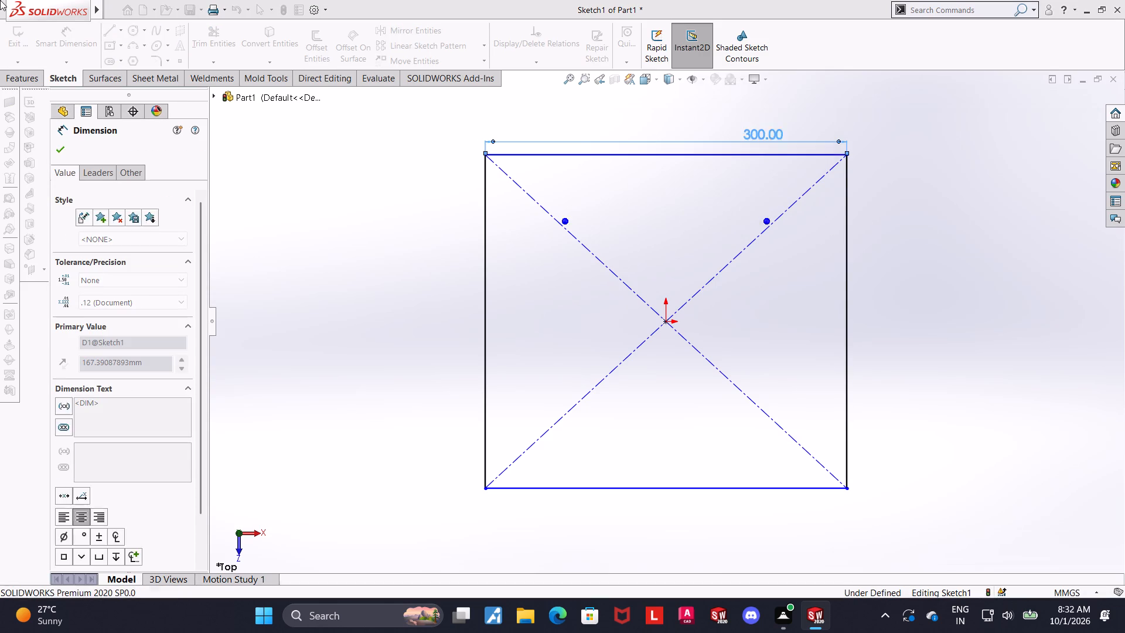
pyautogui.press('Escape')
# Dimension the rectangle's vertical edge at 225 mm.
pyautogui.click(84, 39)
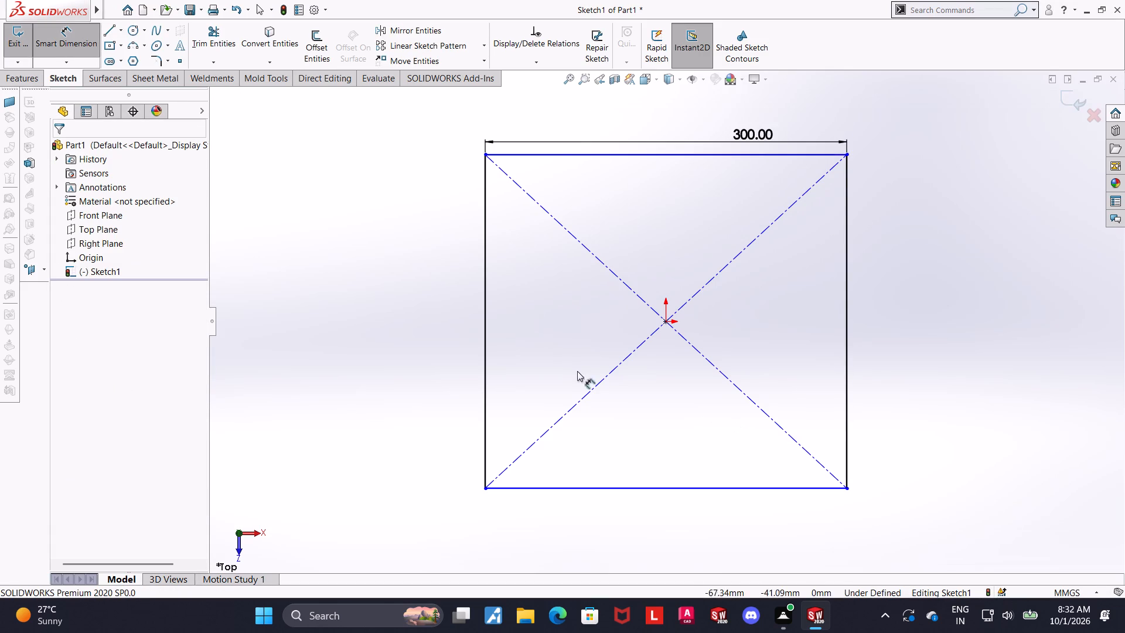
pyautogui.click(487, 315)
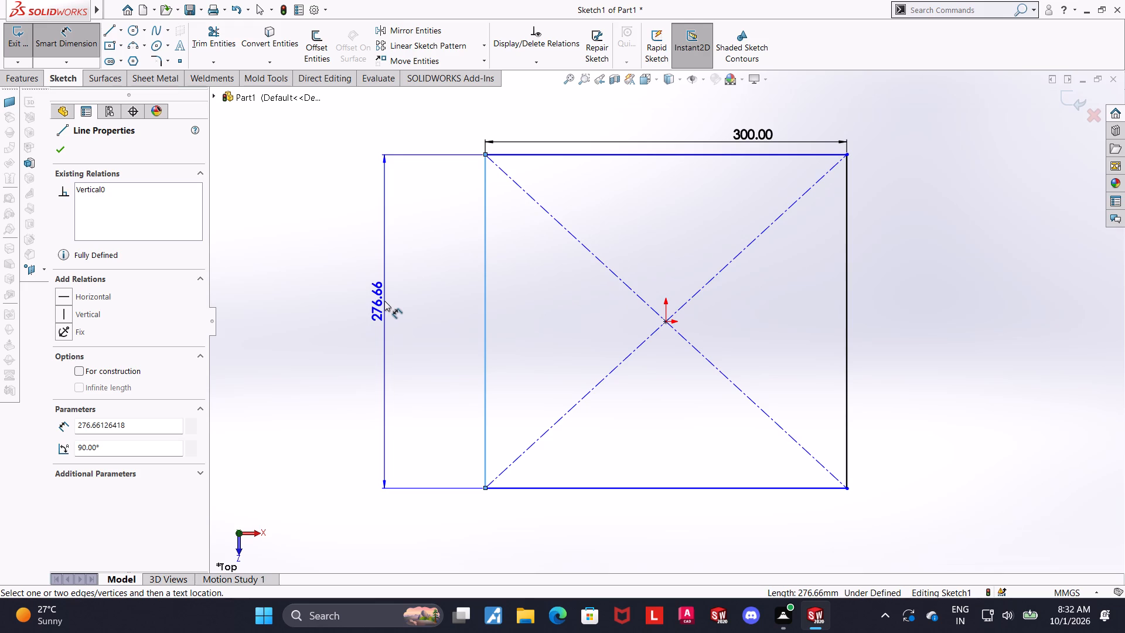
pyautogui.click(384, 301)
pyautogui.press('2')
pyautogui.press('2')
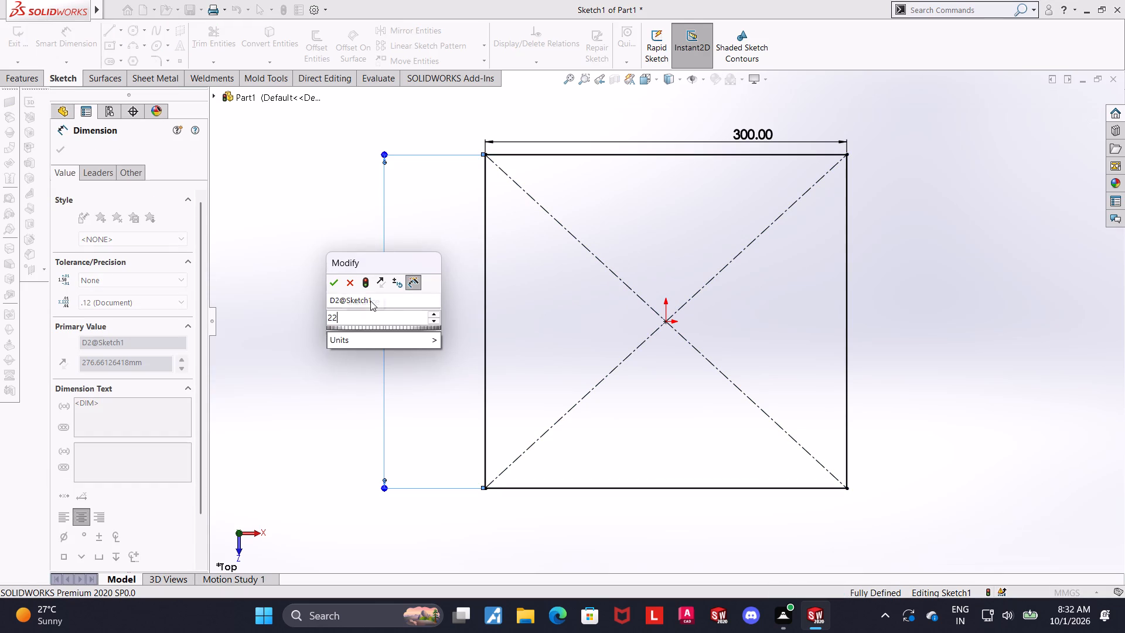
pyautogui.press('5')
pyautogui.press('Return')
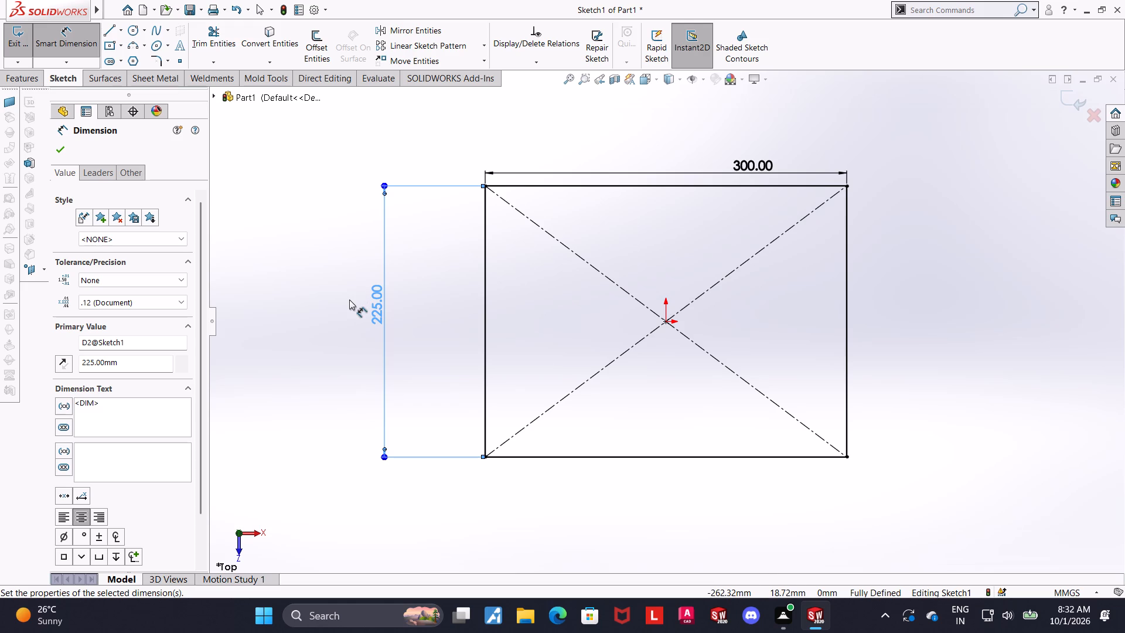
# Set the rectangle's vertical dimension to 300 mm.
pyautogui.doubleClick(372, 314)
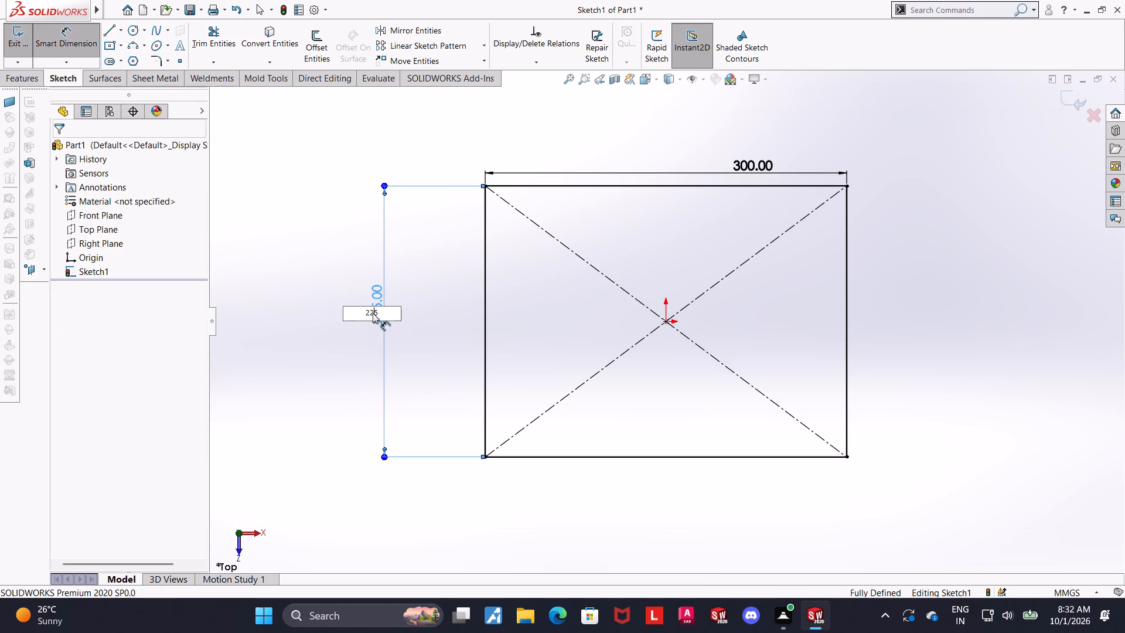
pyautogui.moveTo(388, 315); pyautogui.dragTo(0, 281)
pyautogui.press('3')
pyautogui.write('00')
pyautogui.press('Return')
pyautogui.press('Escape')
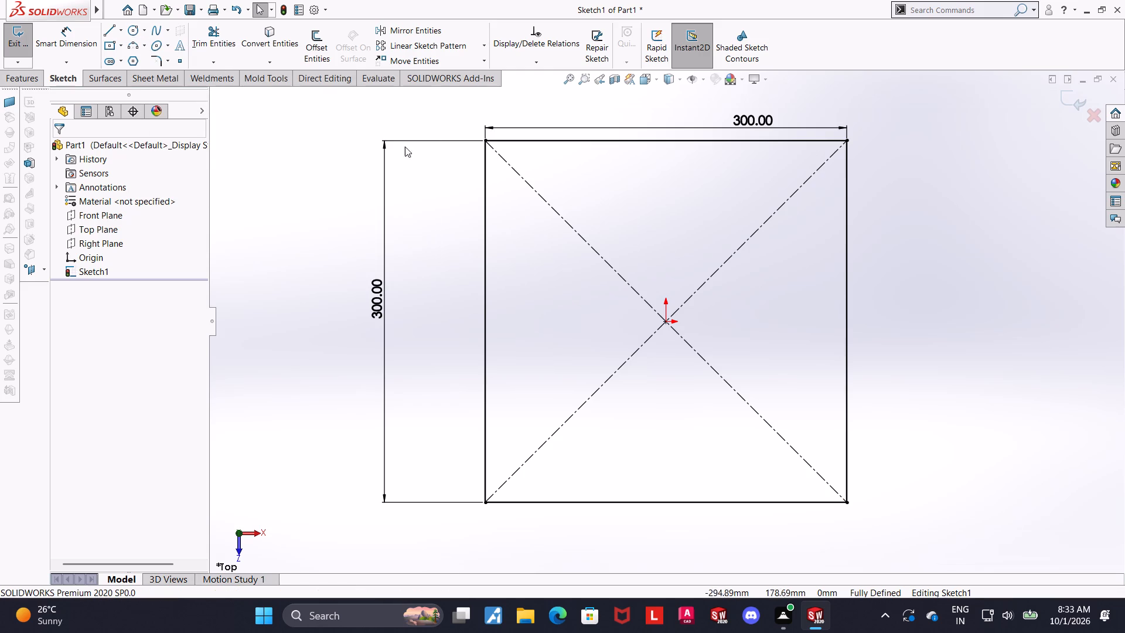
# Exit the sketch and extrude the square as a boss 30 mm deep with the Mid Plane end condition.
pyautogui.scroll(2, 821, 274)
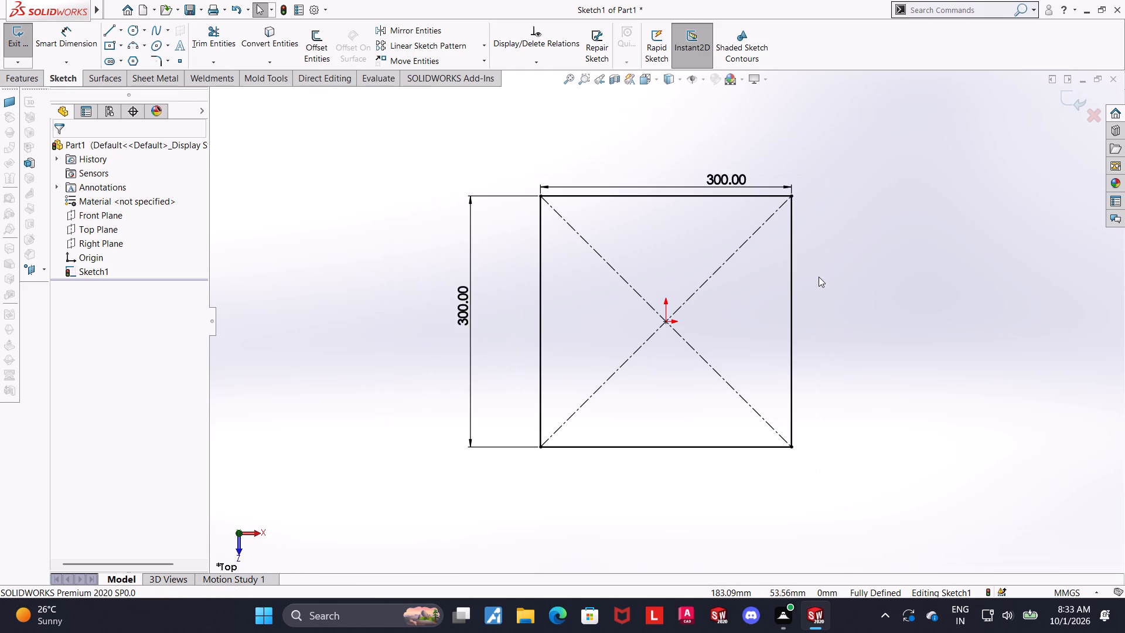
pyautogui.moveTo(803, 302); pyautogui.dragTo(772, 106, button='middle')
pyautogui.click(1069, 107)
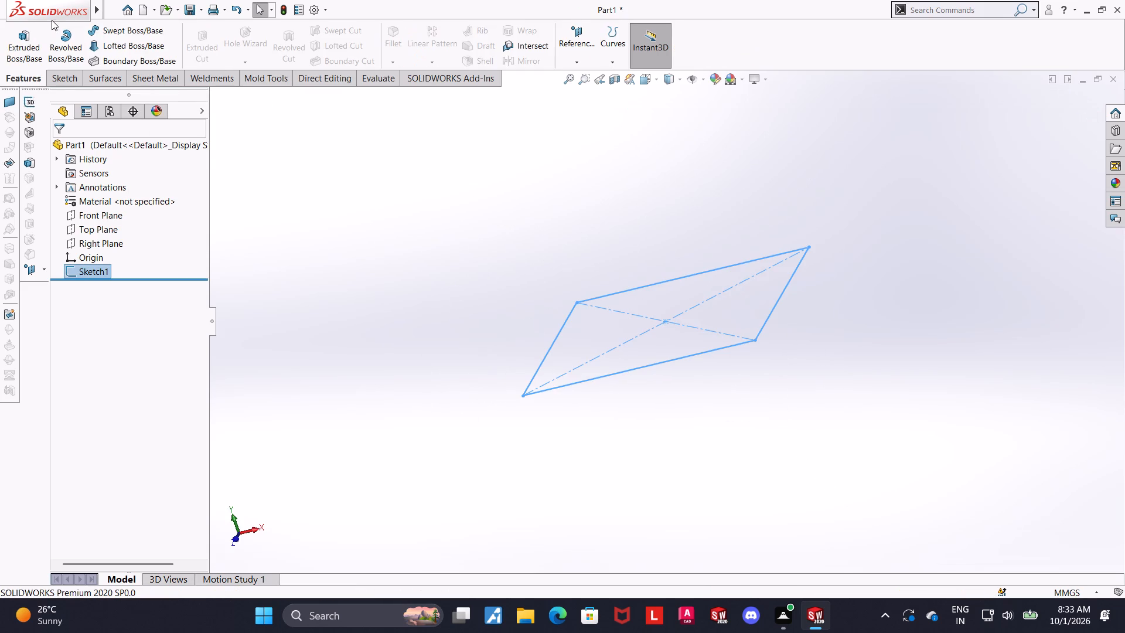
pyautogui.click(21, 29)
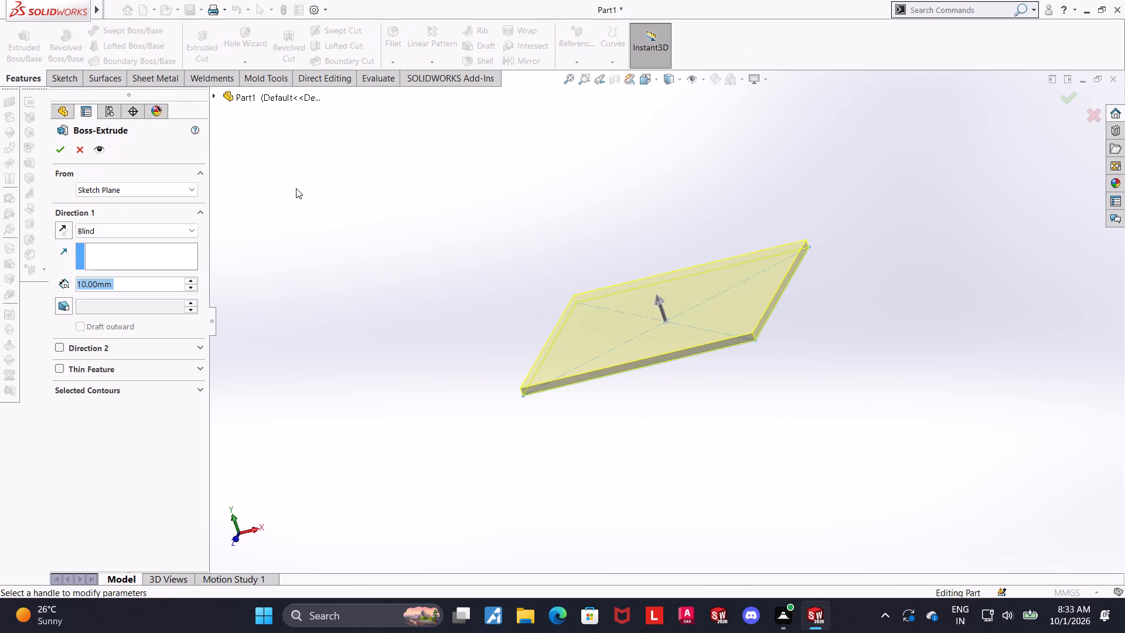
pyautogui.press('3')
pyautogui.press('0')
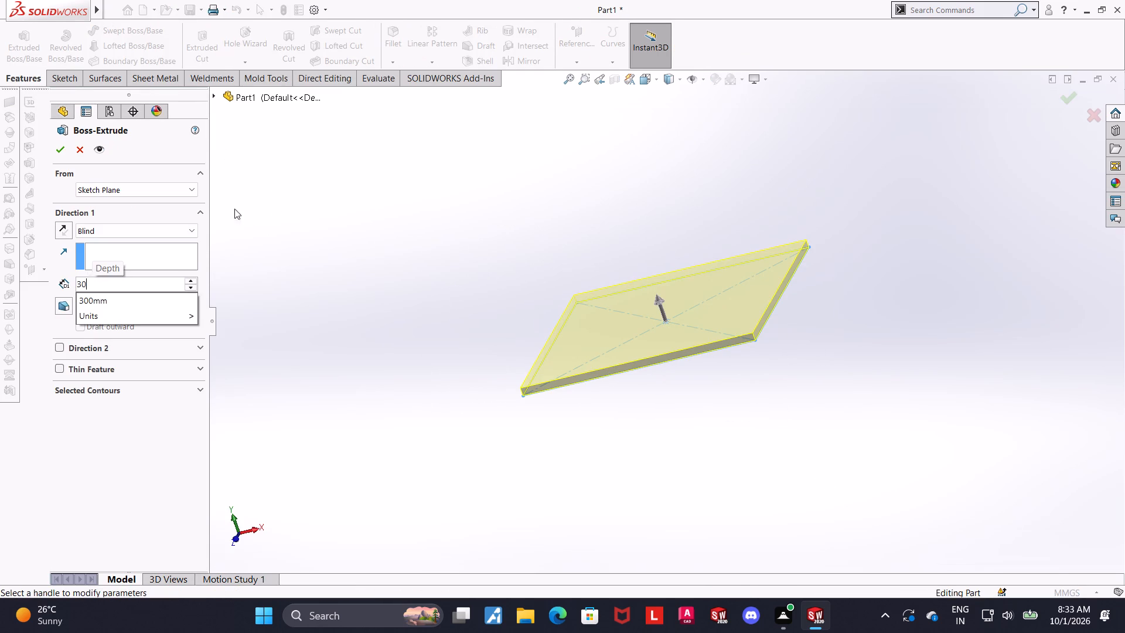
pyautogui.press('Return')
pyautogui.click(104, 226)
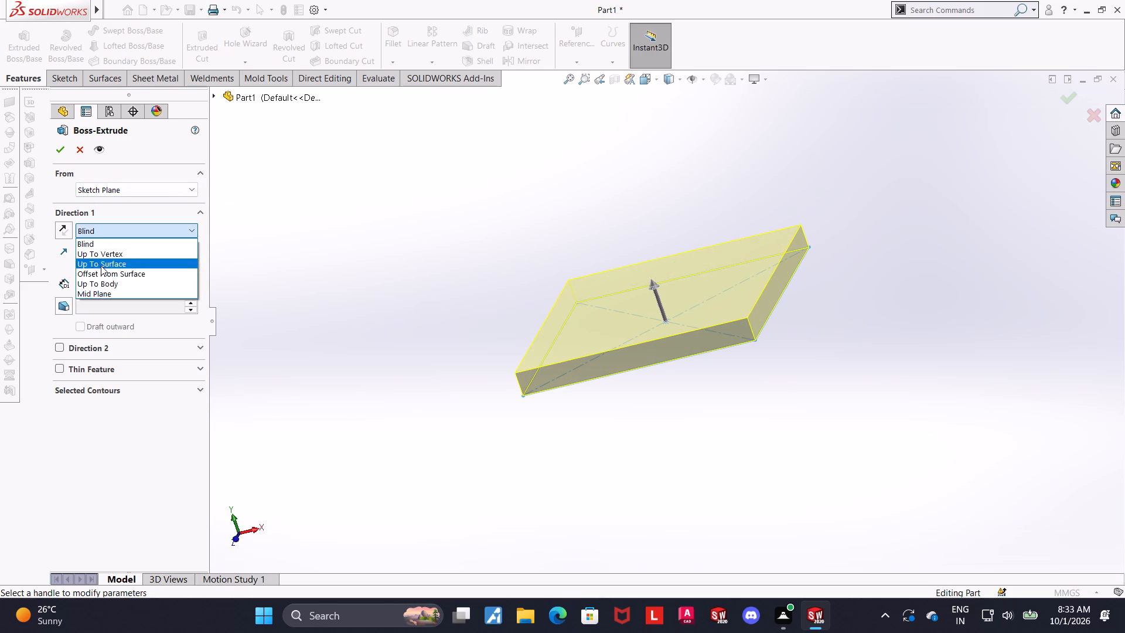
pyautogui.click(102, 298)
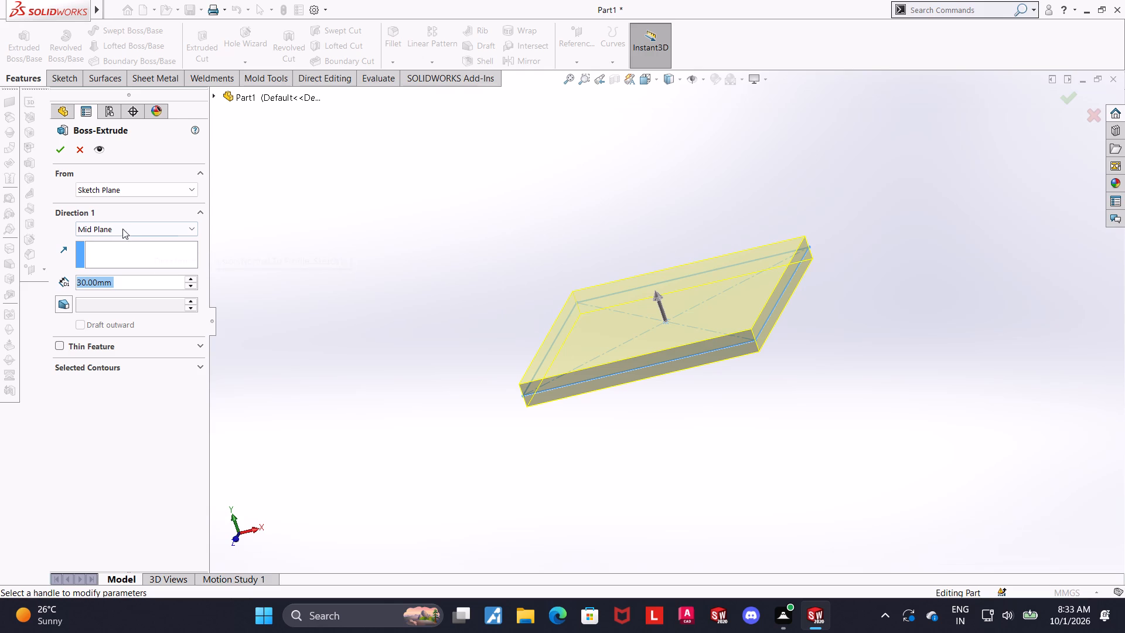
pyautogui.click(56, 152)
pyautogui.click(576, 435)
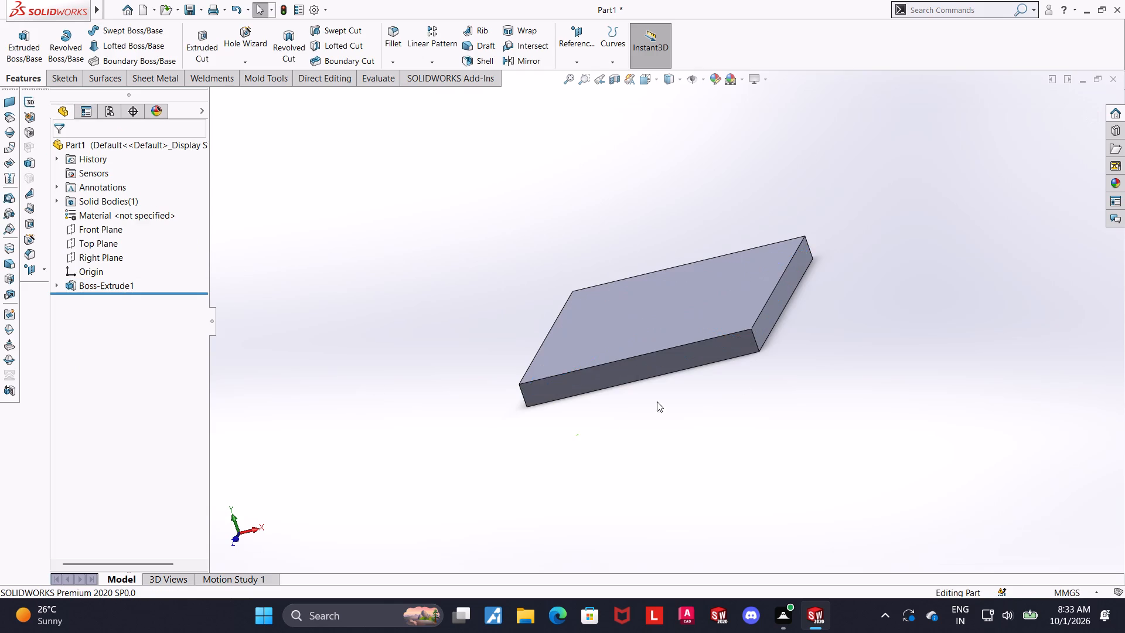
# Chamfer the four edges around the plate's upper face with a 10 mm distance and 45° angle.
pyautogui.moveTo(836, 347); pyautogui.dragTo(888, 404, button='middle')
pyautogui.scroll(1, 836, 347)
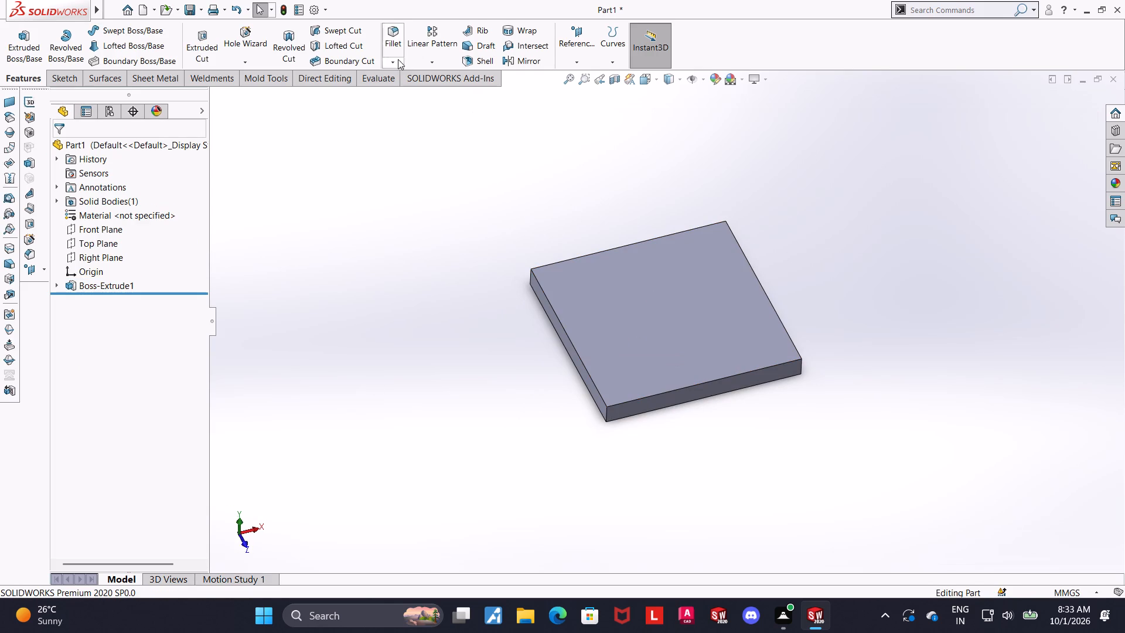
pyautogui.click(393, 64)
pyautogui.click(400, 84)
pyautogui.scroll(-3, 683, 357)
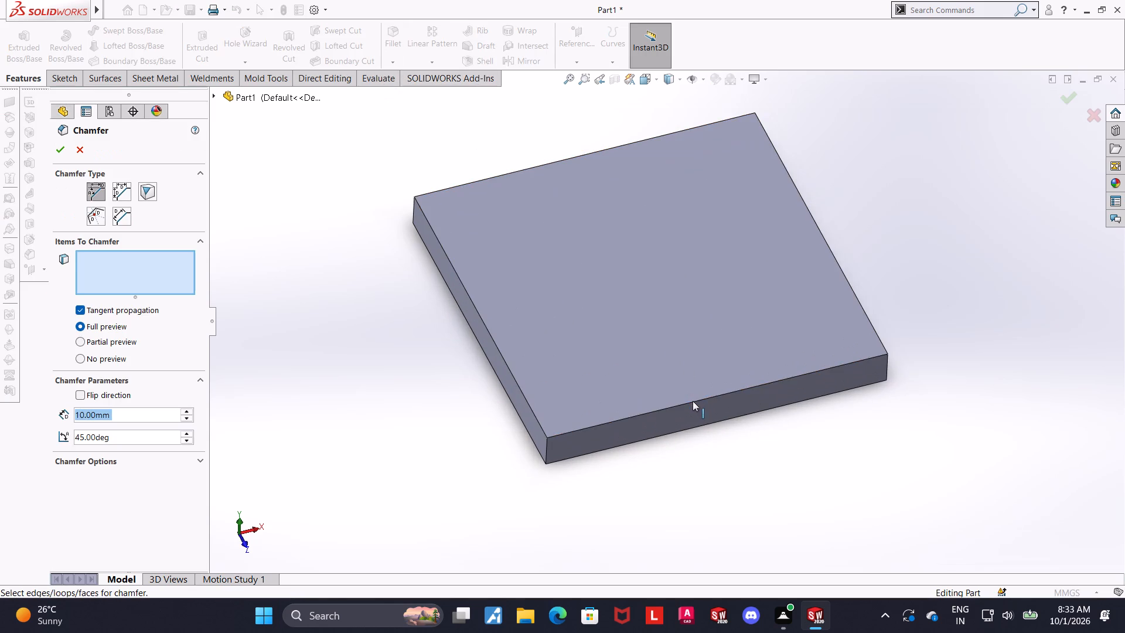
pyautogui.click(693, 401)
pyautogui.click(524, 396)
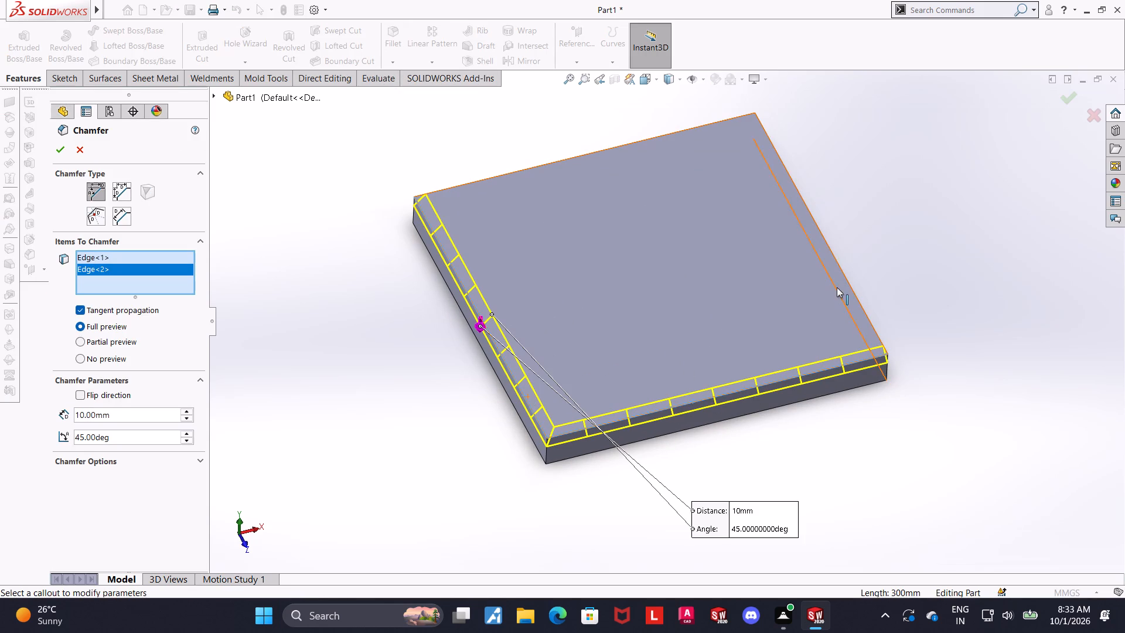
pyautogui.click(851, 285)
pyautogui.moveTo(720, 280); pyautogui.dragTo(868, 196, button='middle')
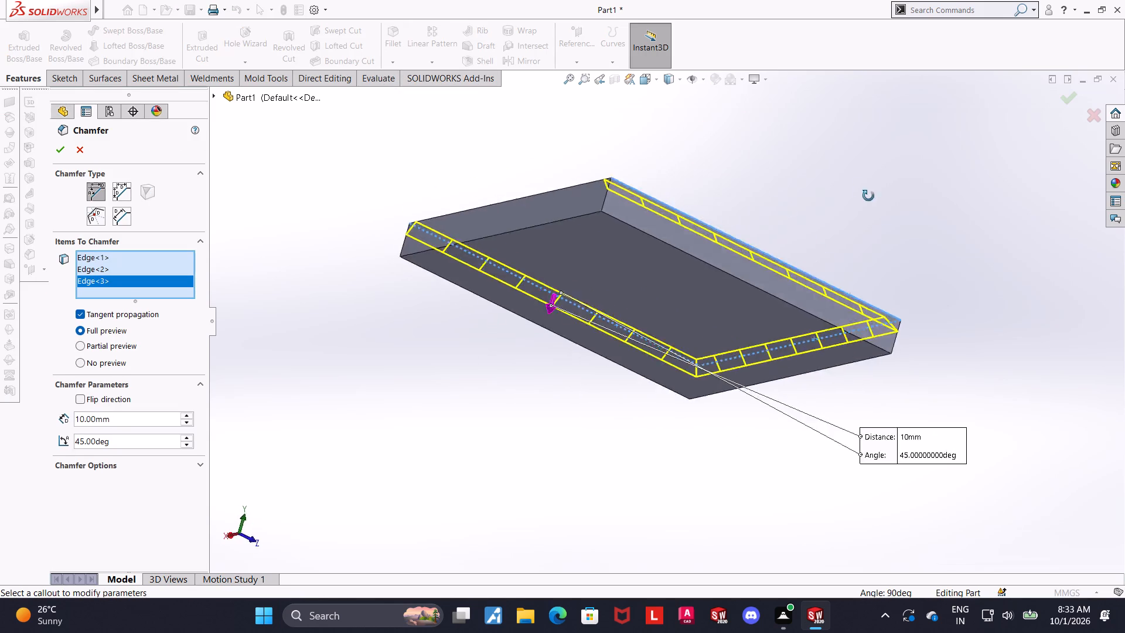
pyautogui.moveTo(868, 196); pyautogui.dragTo(916, 329, button='middle')
pyautogui.click(736, 357)
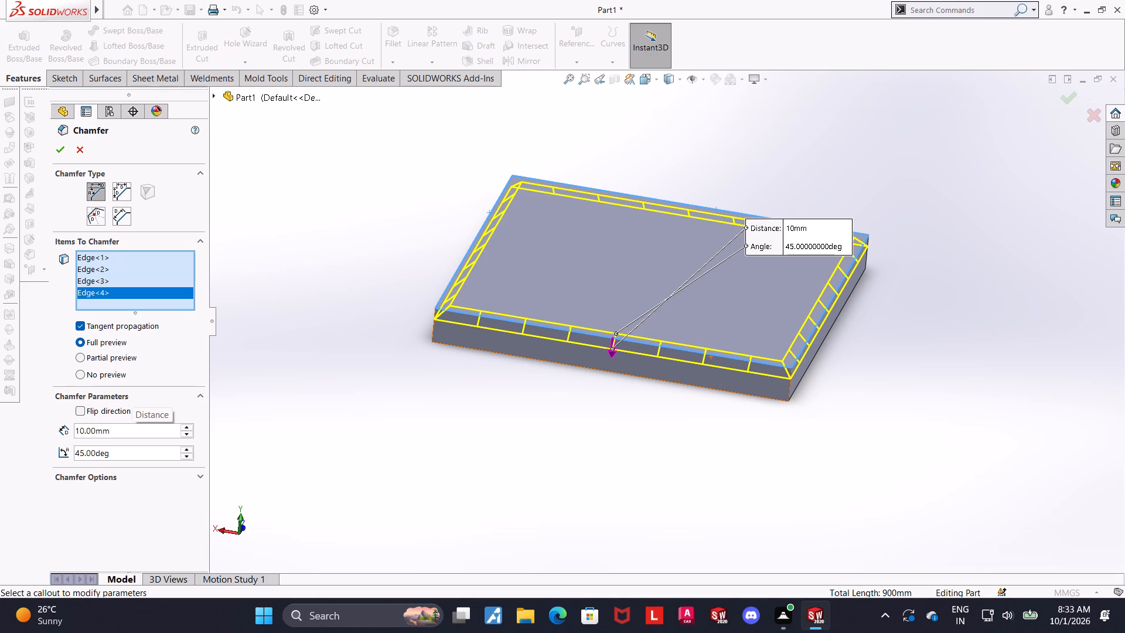
pyautogui.click(63, 147)
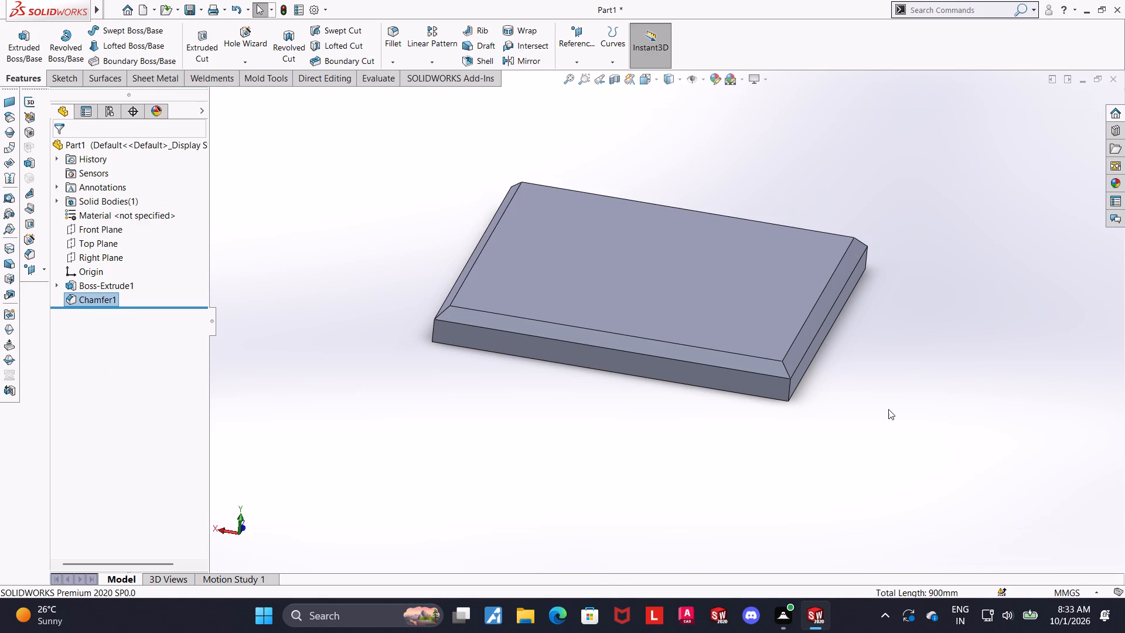
pyautogui.click(889, 410)
# Orient the view to look straight at the plate's chamfered upper face.
pyautogui.moveTo(887, 379); pyautogui.dragTo(895, 316, button='middle')
pyautogui.moveTo(744, 325); pyautogui.dragTo(735, 473, button='middle')
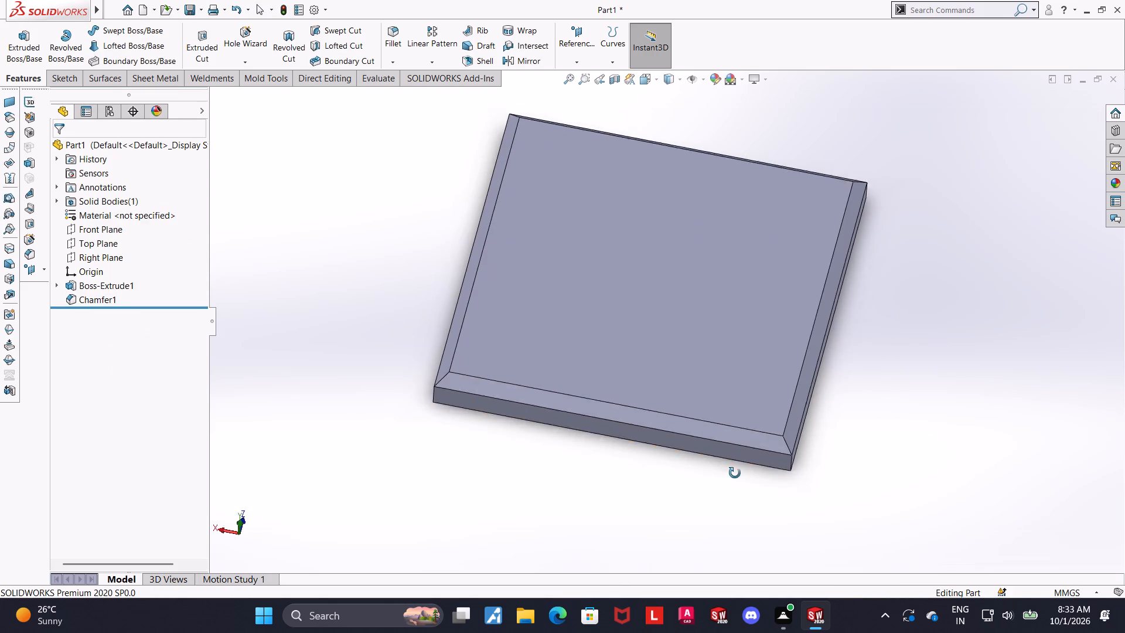
pyautogui.moveTo(735, 473); pyautogui.dragTo(734, 473, button='middle')
pyautogui.click(710, 329)
pyautogui.click(646, 110)
pyautogui.click(645, 86)
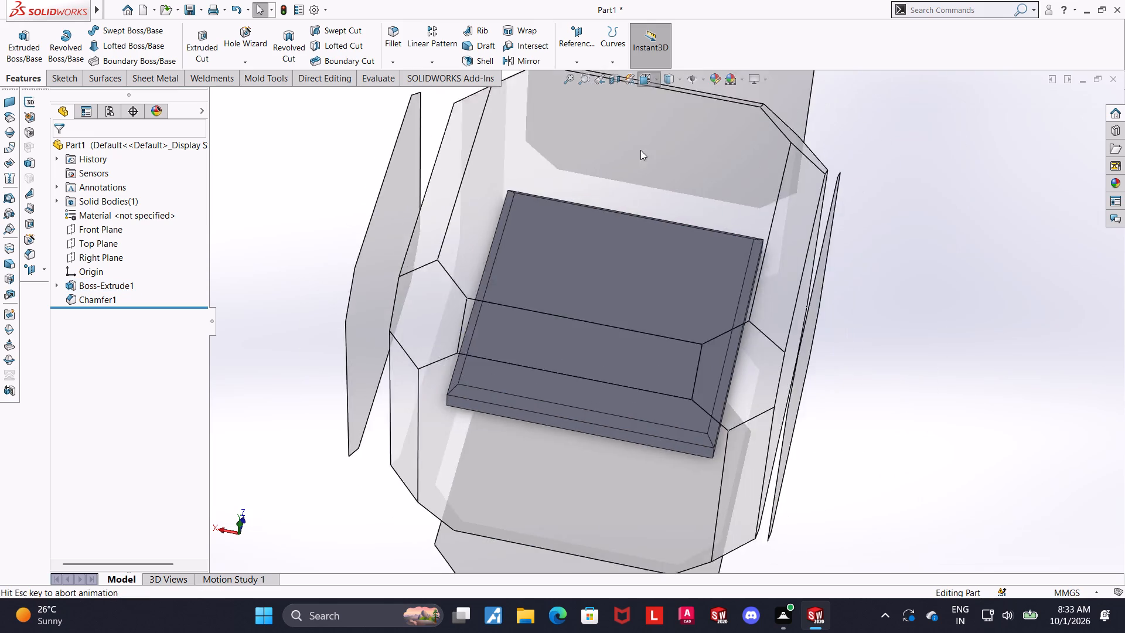
pyautogui.click(520, 325)
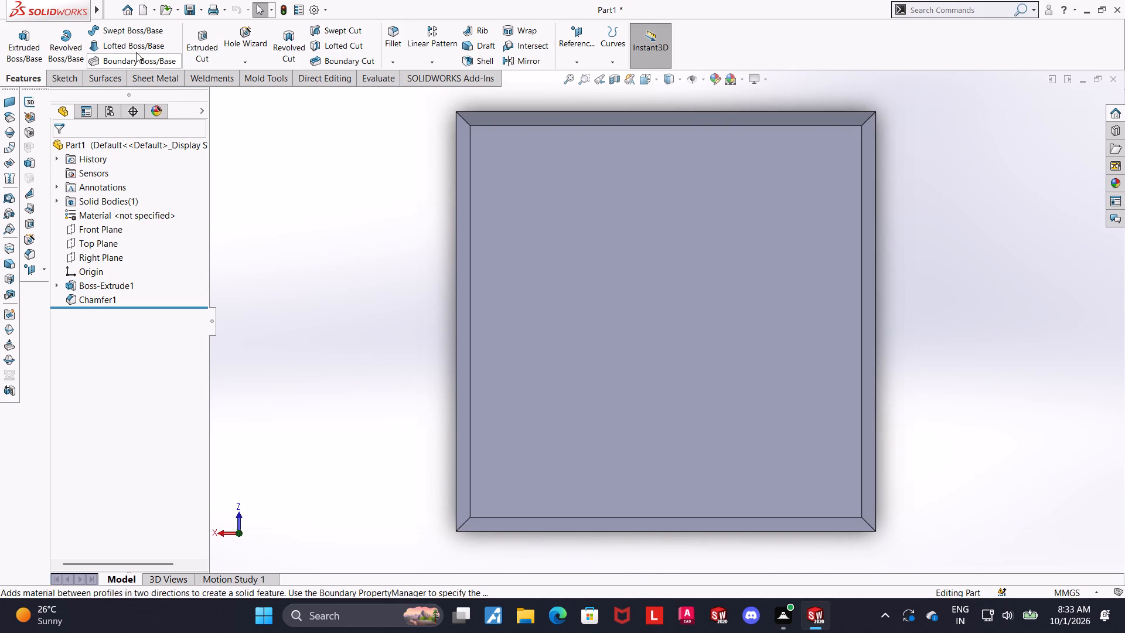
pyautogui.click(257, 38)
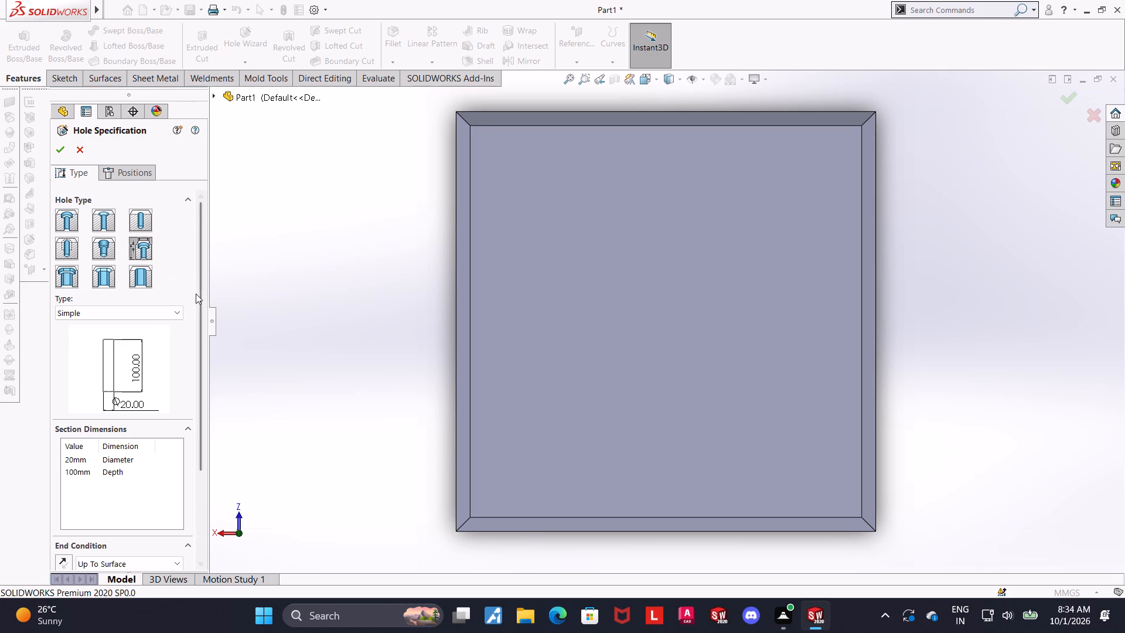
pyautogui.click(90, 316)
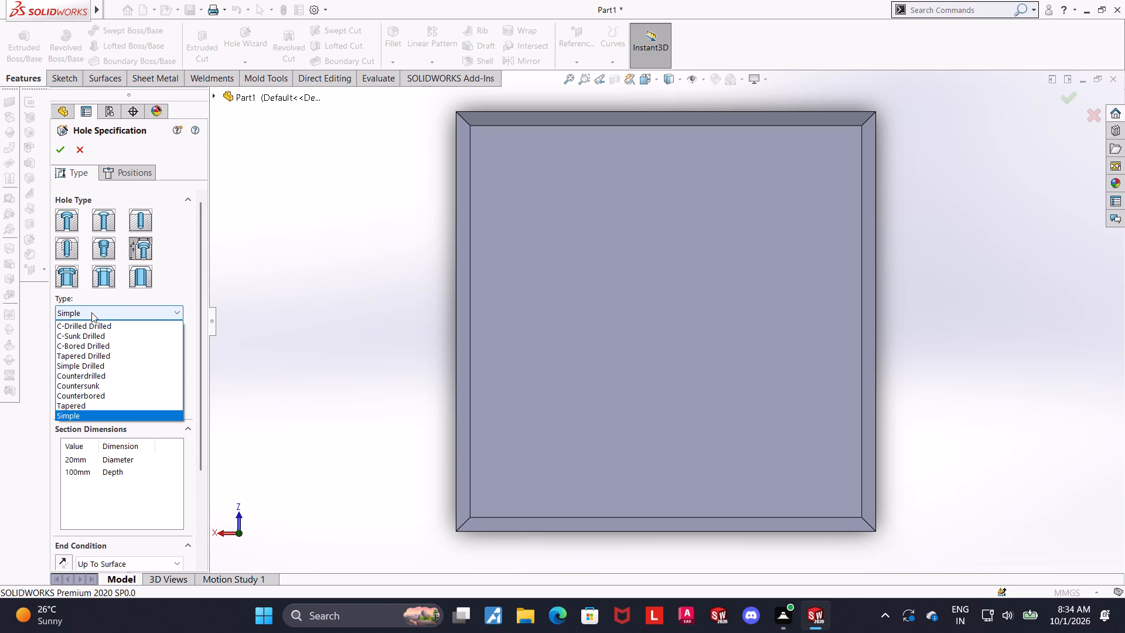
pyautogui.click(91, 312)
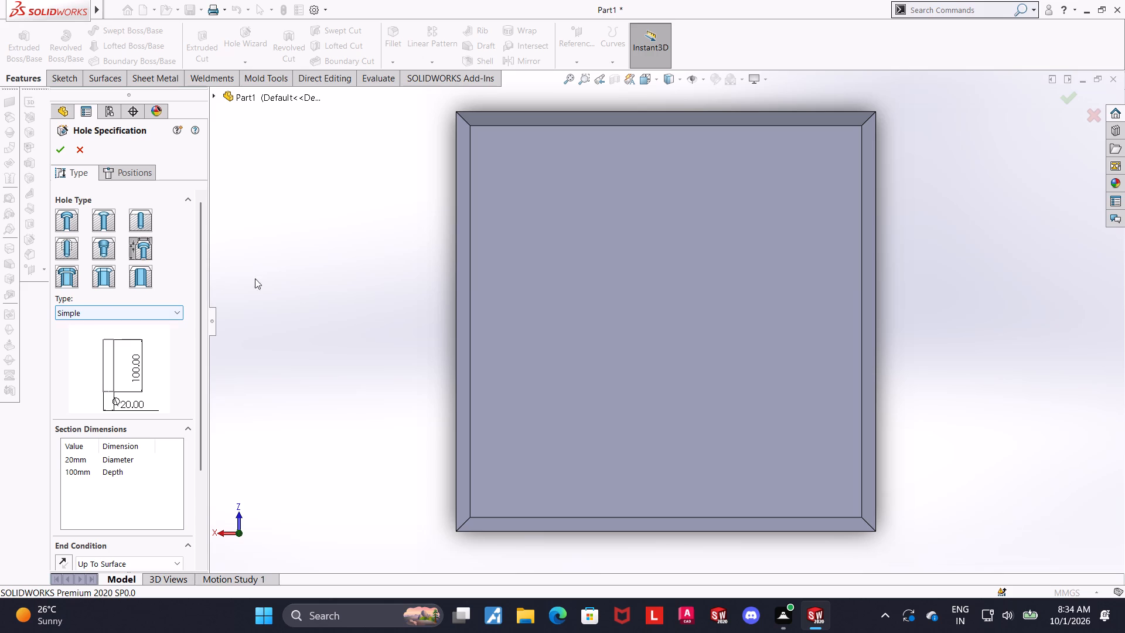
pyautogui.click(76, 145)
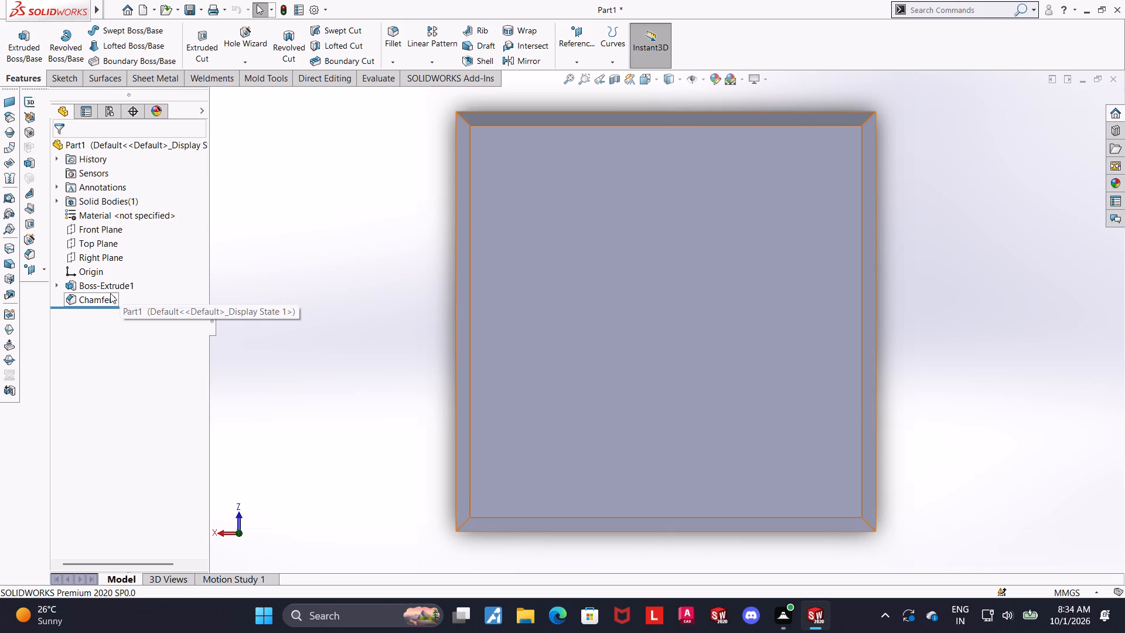
# Set up a Hole Wizard plain hole as ANSI Metric Dowel Holes, size Ø12.0, with Depth up to Tip.
pyautogui.click(253, 43)
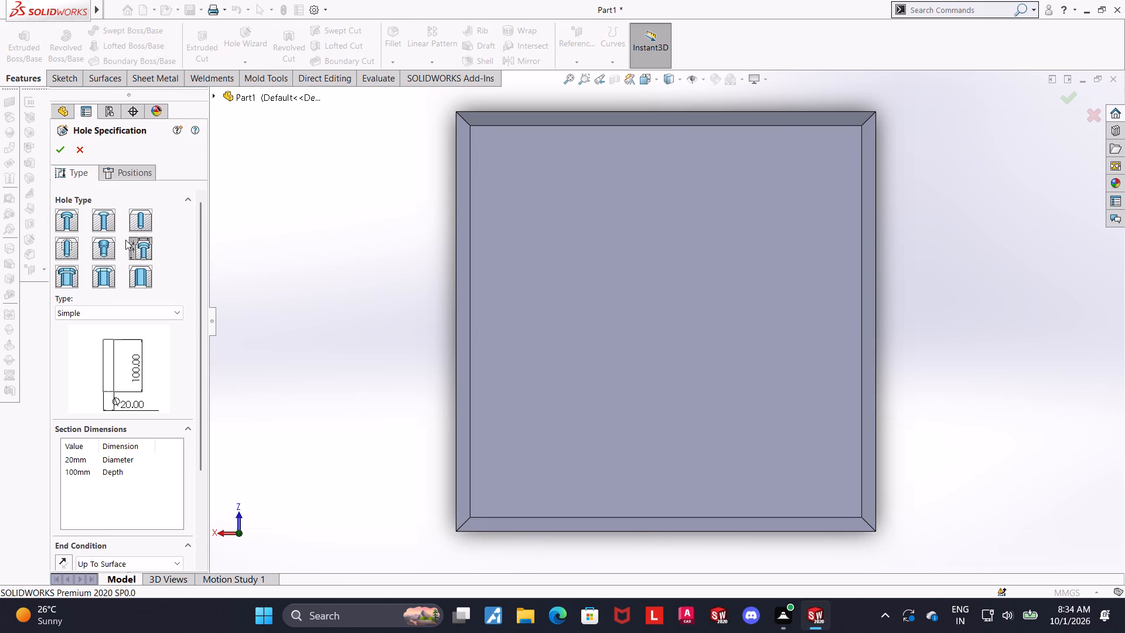
pyautogui.click(135, 220)
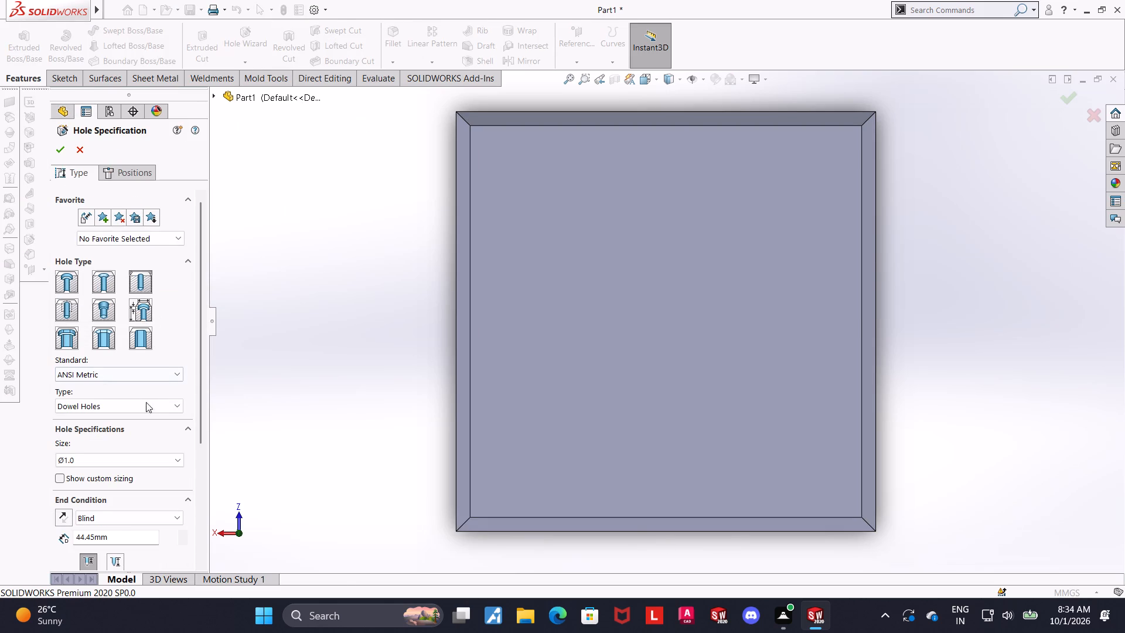
pyautogui.moveTo(199, 373); pyautogui.dragTo(202, 411)
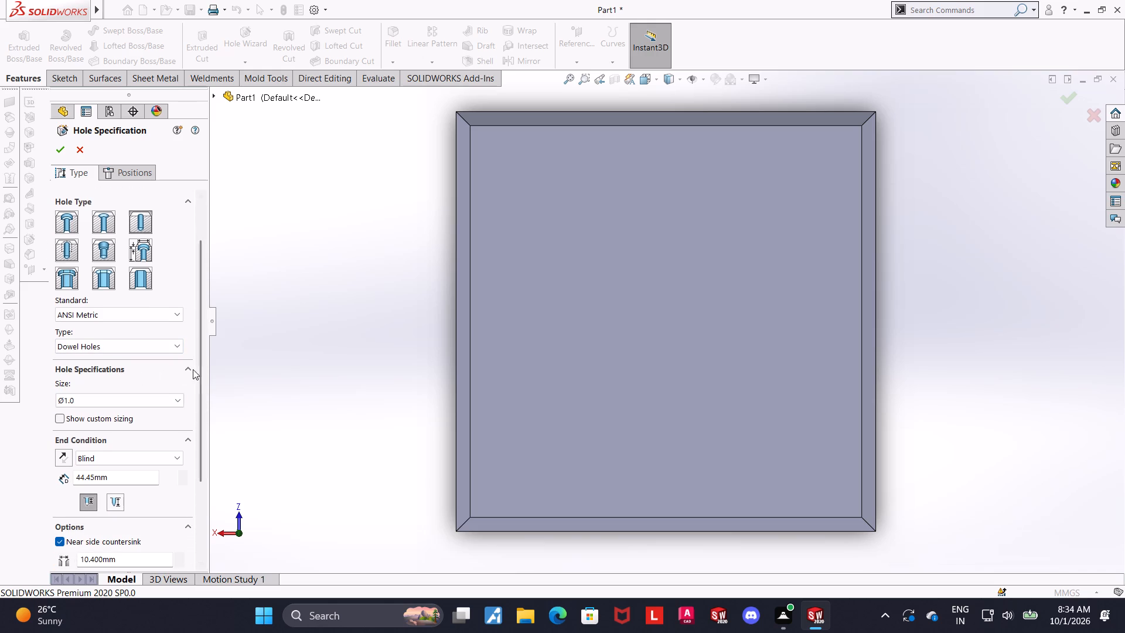
pyautogui.moveTo(201, 373); pyautogui.dragTo(201, 393)
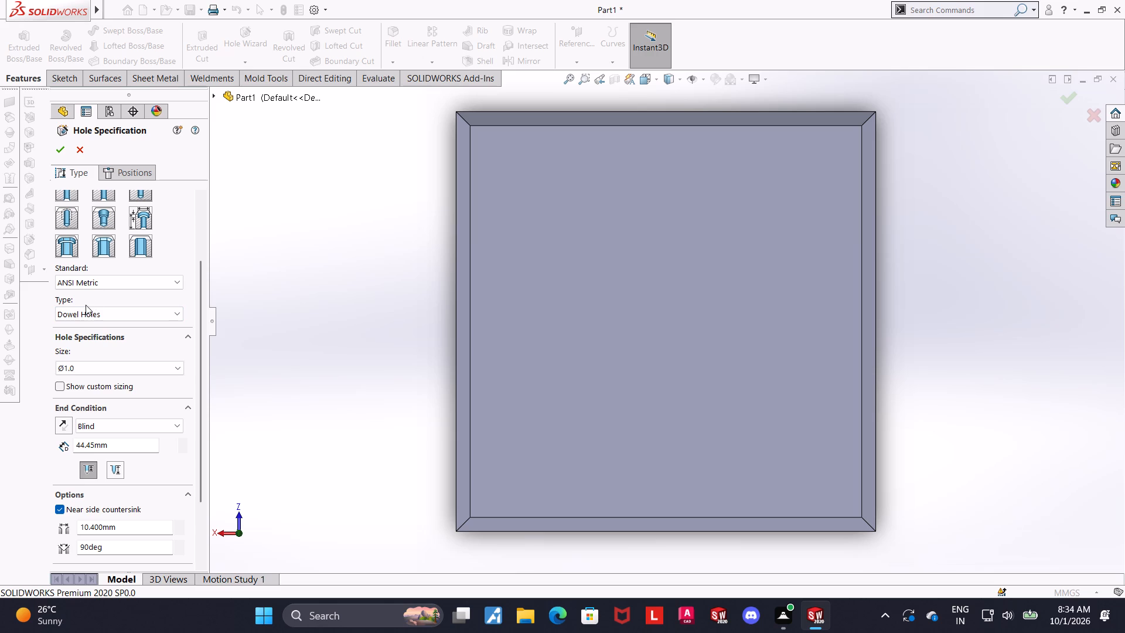
pyautogui.click(97, 287)
pyautogui.click(97, 287)
pyautogui.click(127, 315)
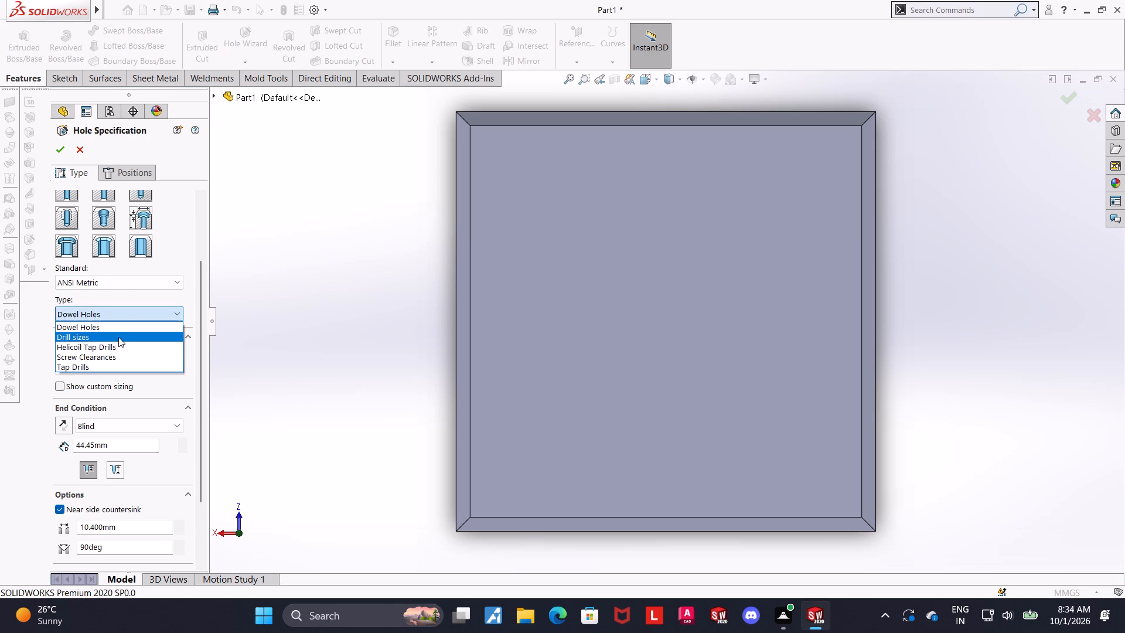
pyautogui.click(117, 329)
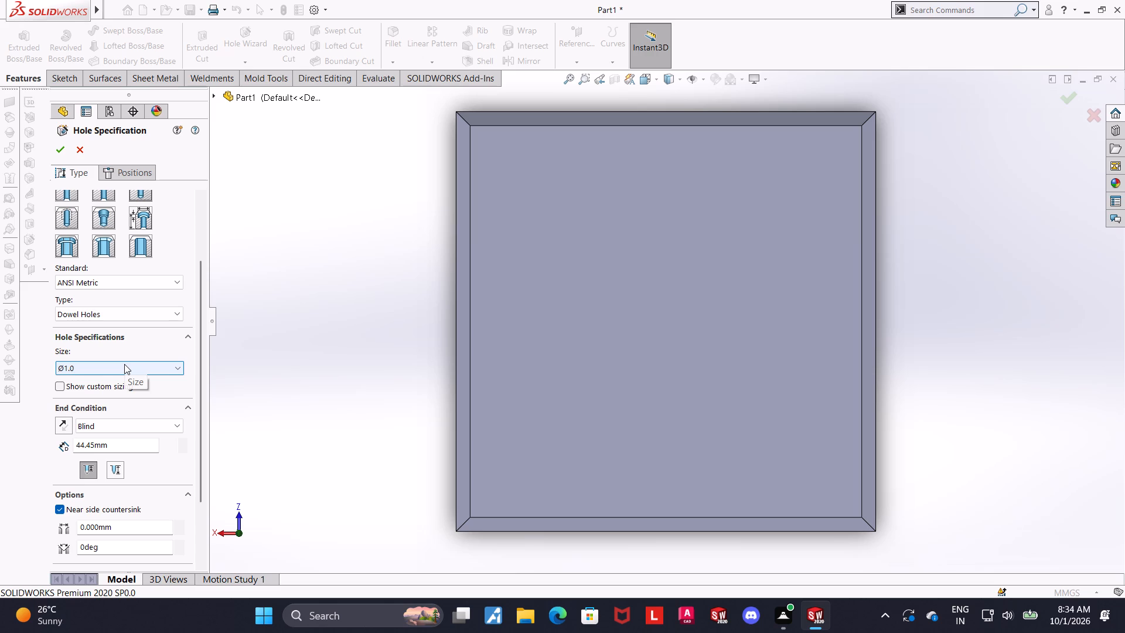
pyautogui.click(124, 364)
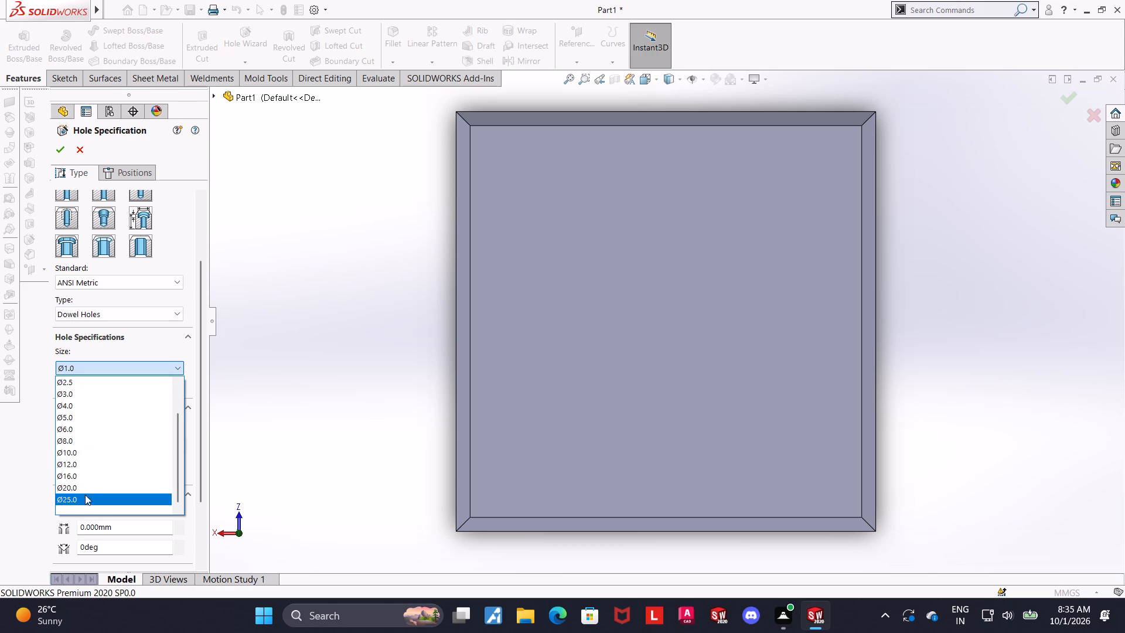
pyautogui.click(84, 465)
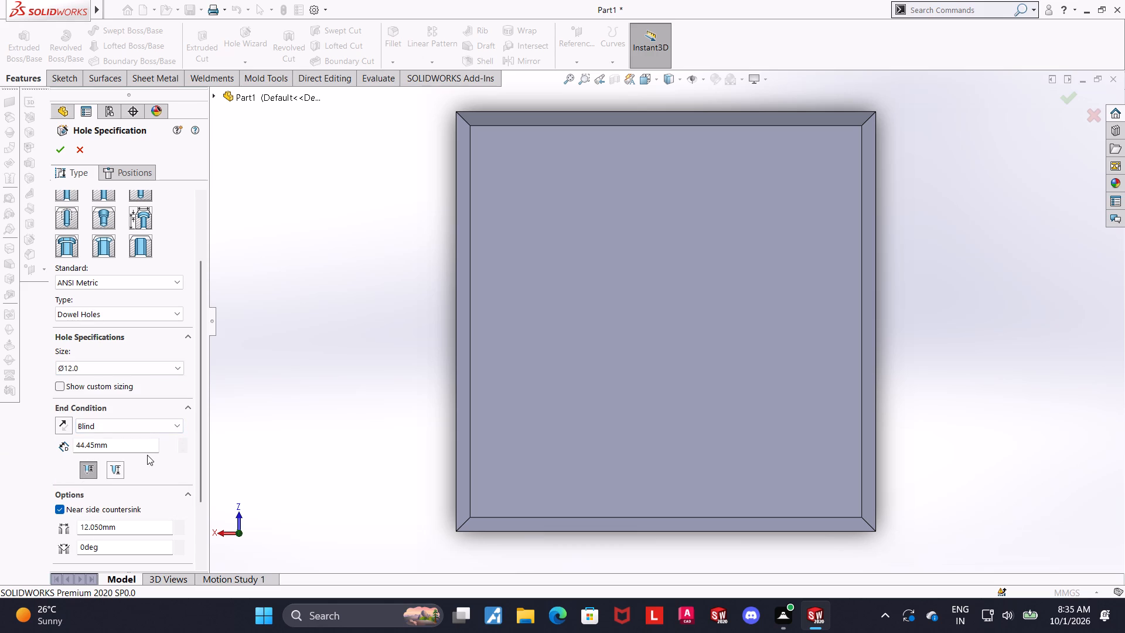
pyautogui.click(118, 471)
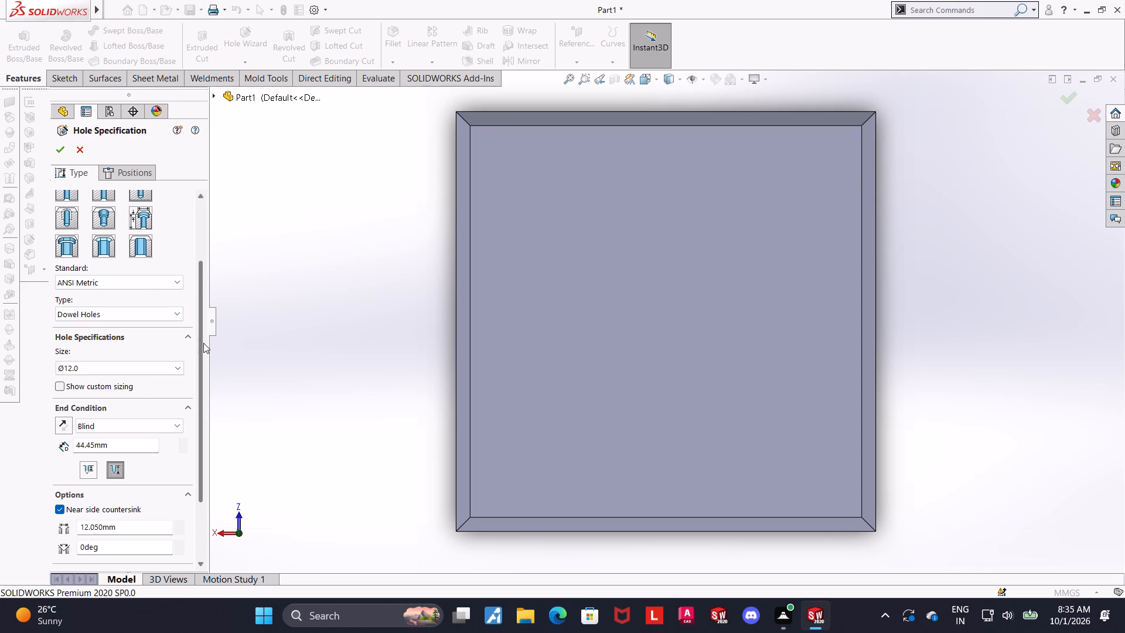
# Place the first hole on the plate's upper face near the +X, +Z corner, about 119 mm and 115 mm from the origin.
pyautogui.click(151, 178)
pyautogui.click(115, 297)
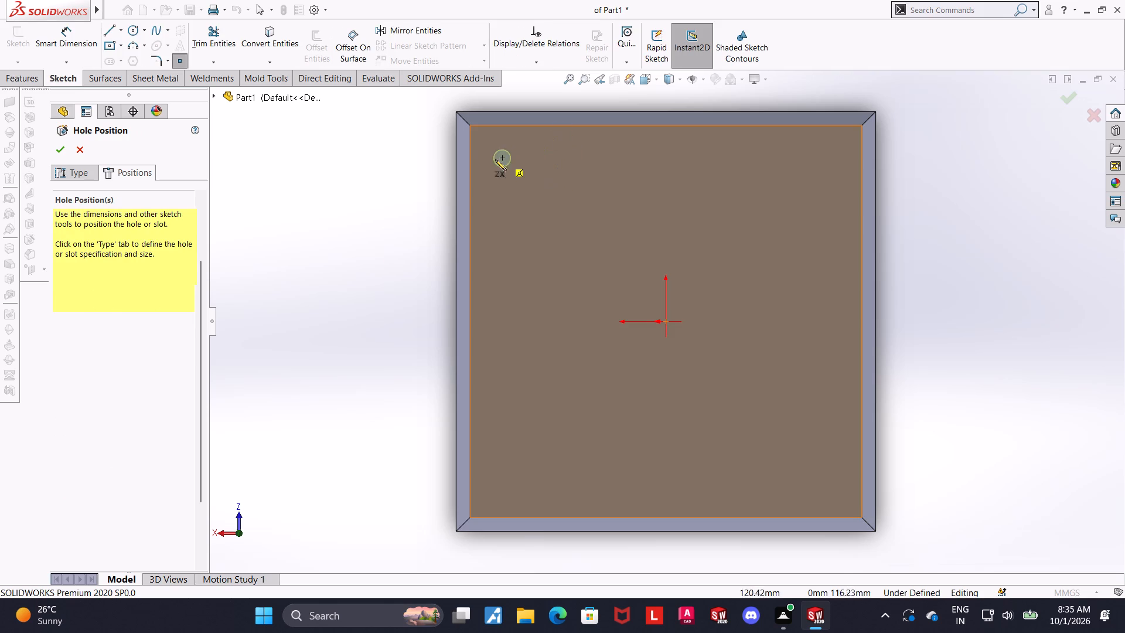
pyautogui.click(500, 161)
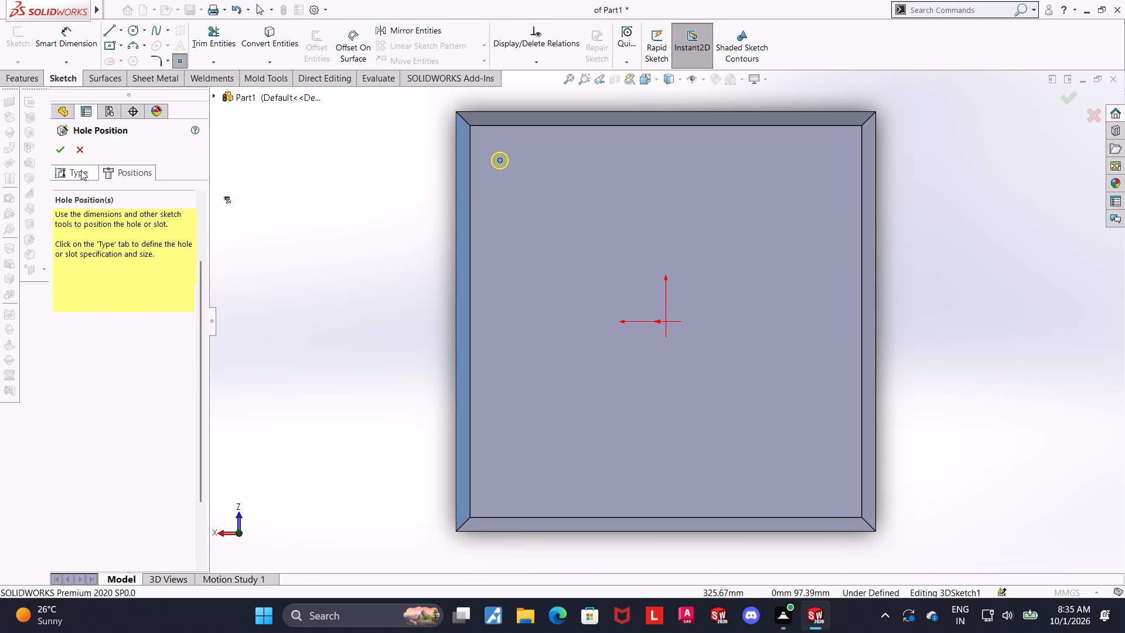
pyautogui.click(81, 170)
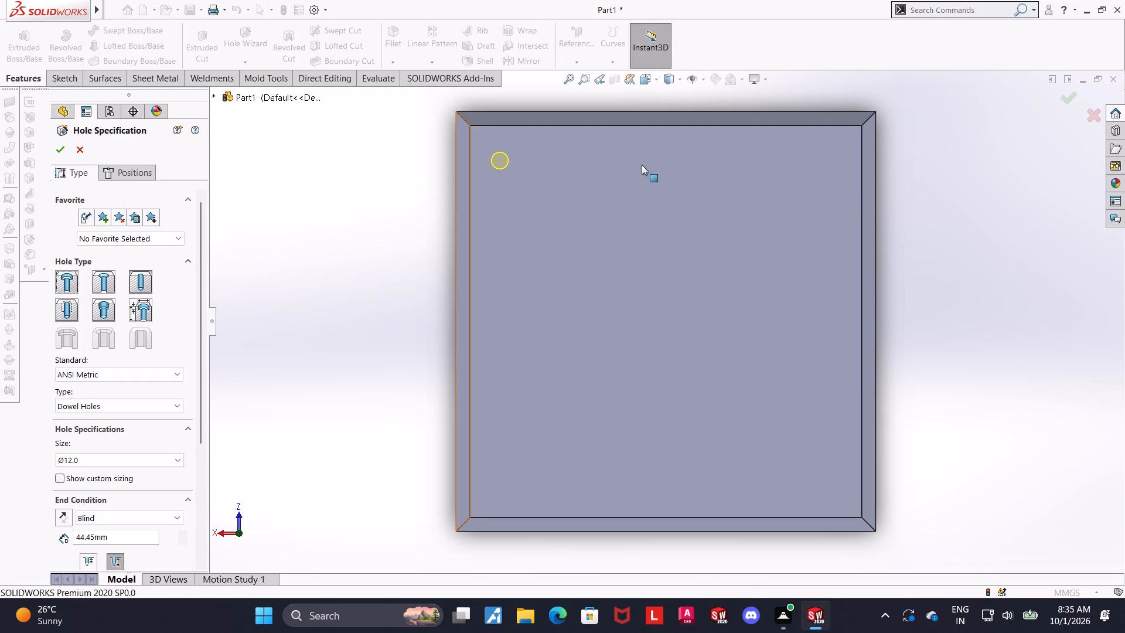
pyautogui.click(125, 171)
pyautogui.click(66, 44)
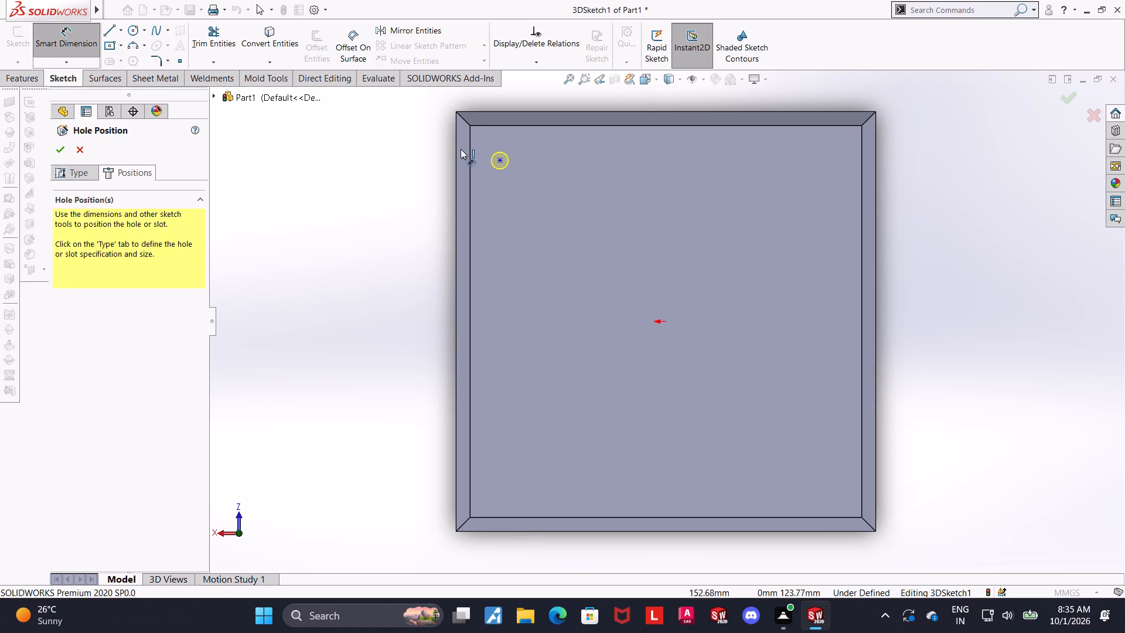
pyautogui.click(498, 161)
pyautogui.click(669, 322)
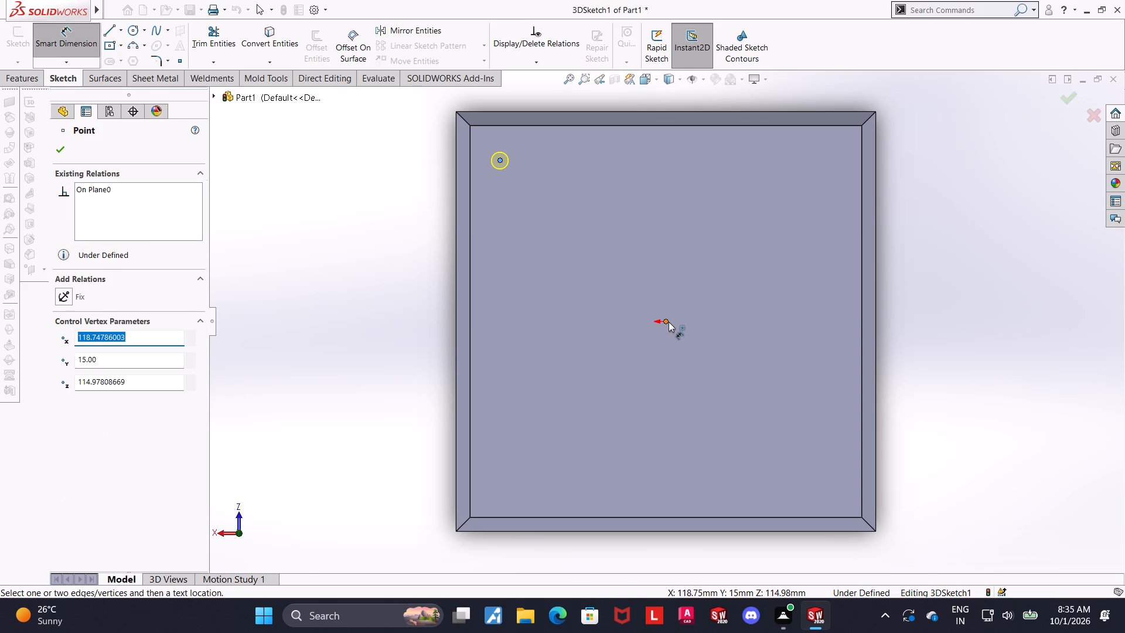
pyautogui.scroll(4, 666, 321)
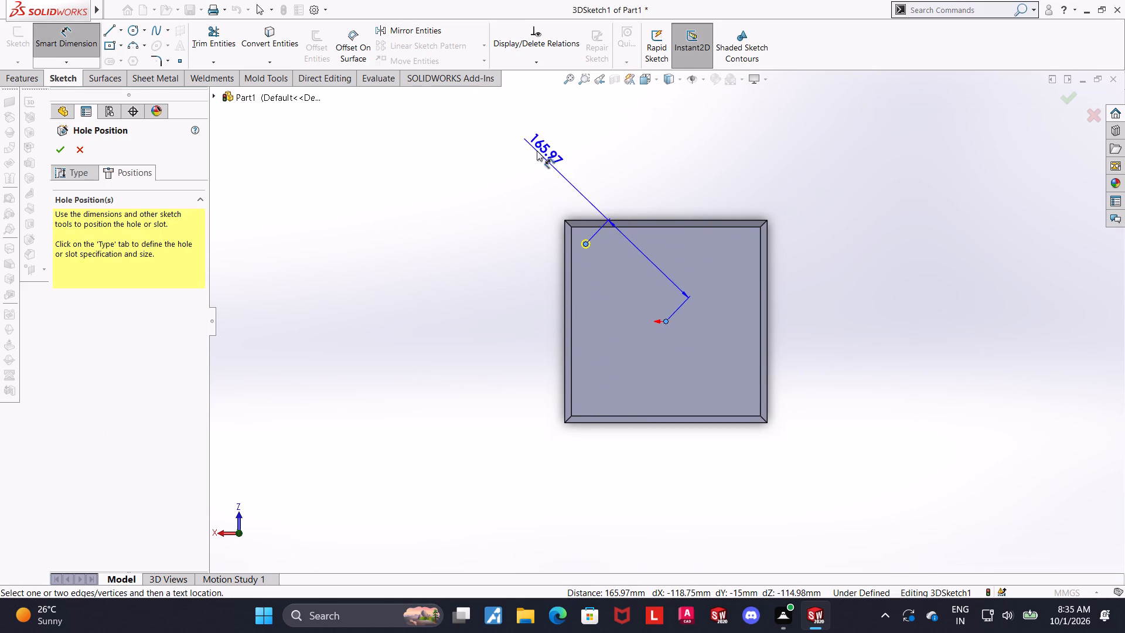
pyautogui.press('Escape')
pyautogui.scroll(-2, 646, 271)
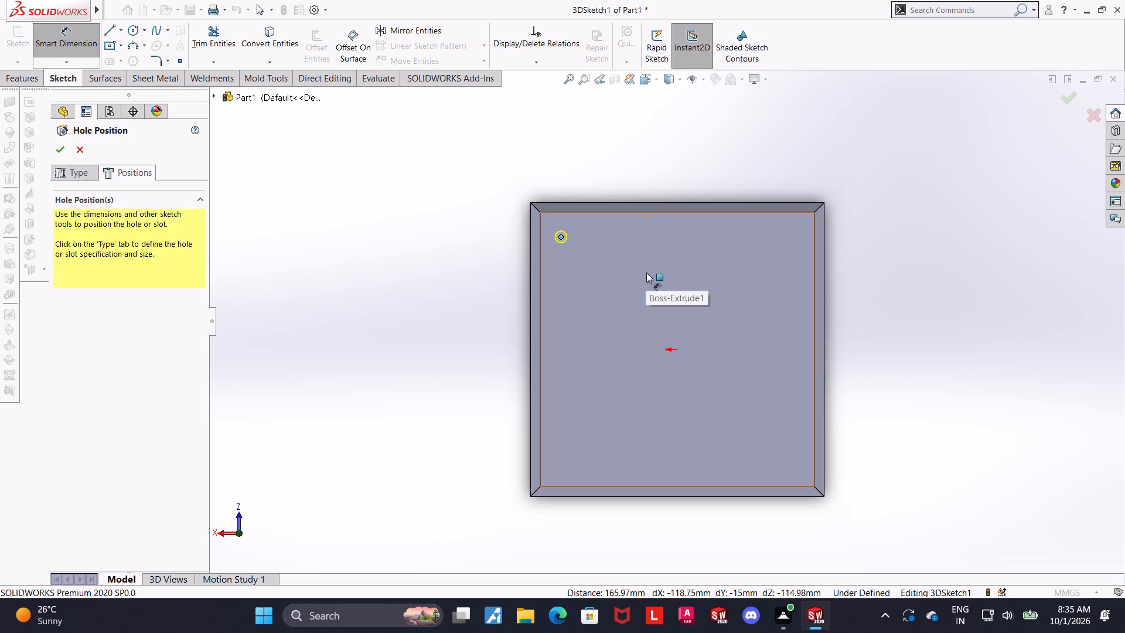
# Sketch a centerline about 233 mm long from the origin along Z, past the plate's edge.
pyautogui.click(125, 35)
pyautogui.click(124, 55)
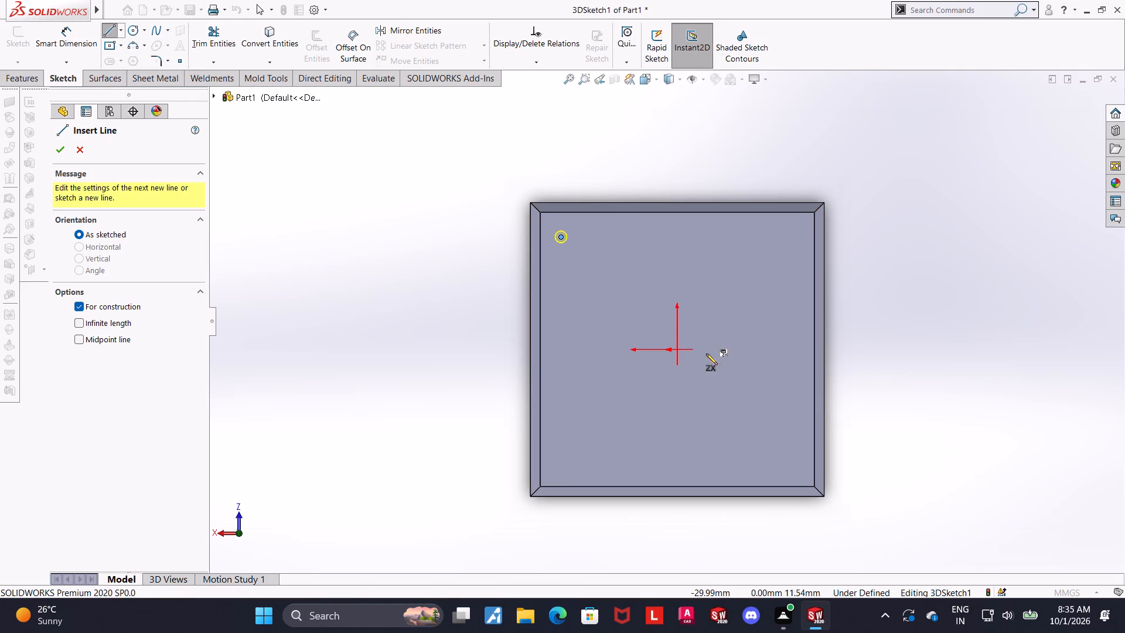
pyautogui.click(679, 350)
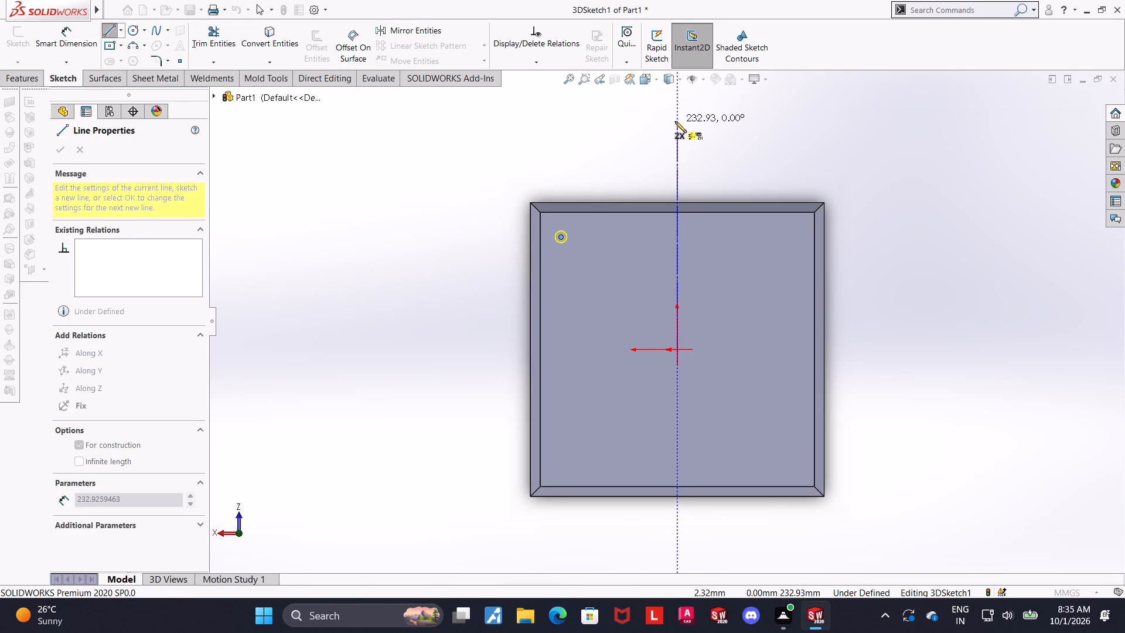
pyautogui.click(675, 121)
pyautogui.press('Escape')
pyautogui.press('Escape')
# Dimension the hole's distance from the centerline as 225/2, giving 112.50 mm.
pyautogui.click(56, 39)
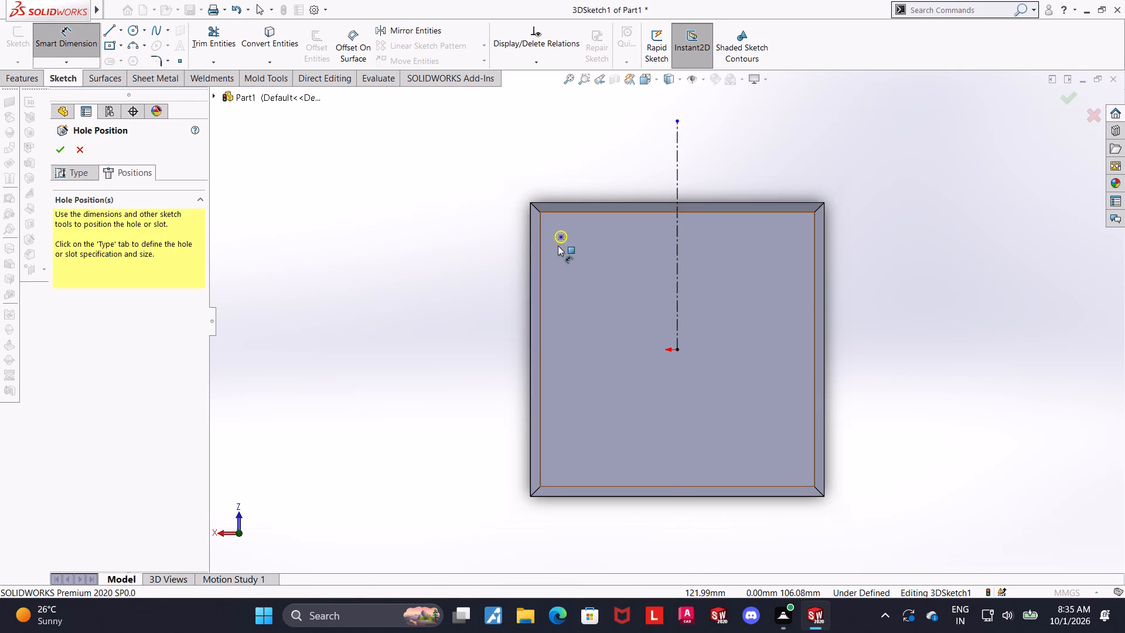
pyautogui.click(561, 239)
pyautogui.click(678, 264)
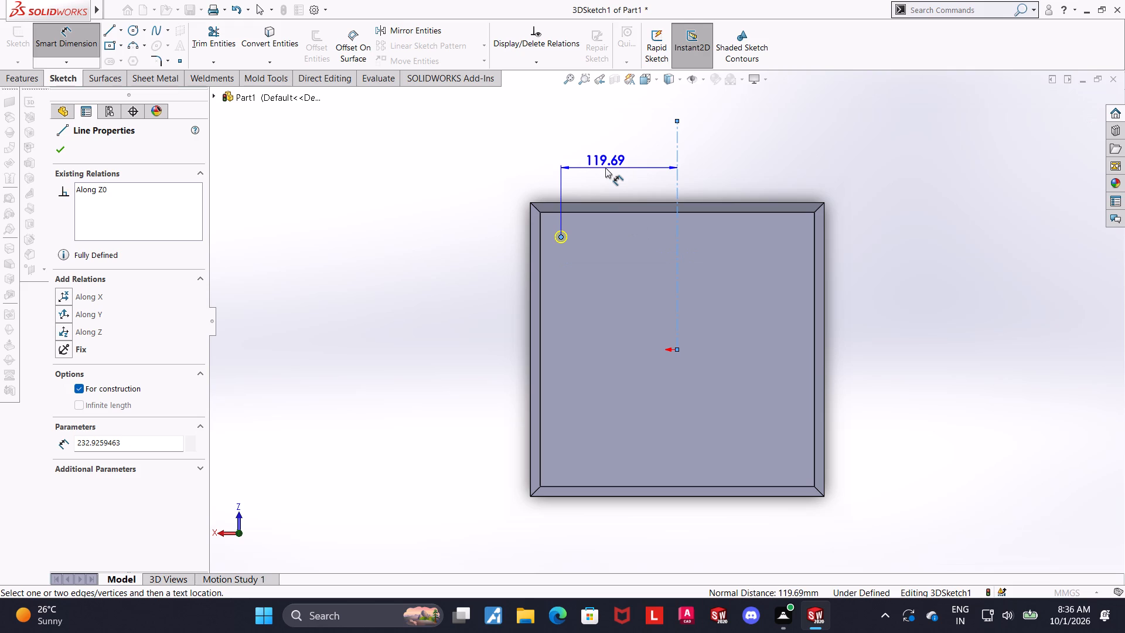
pyautogui.click(605, 168)
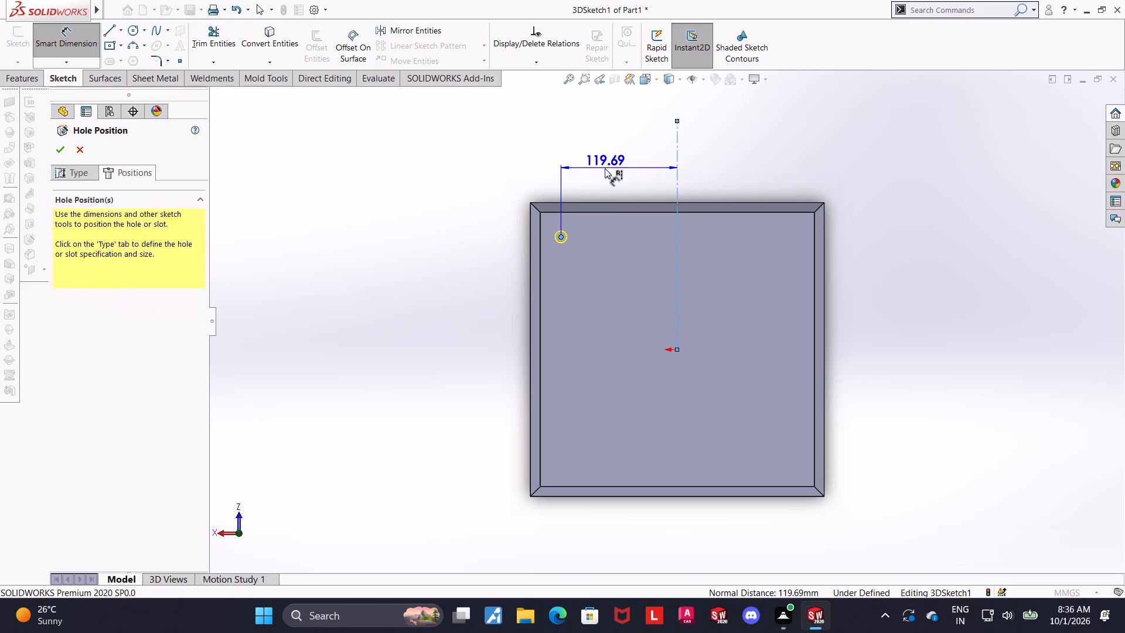
pyautogui.write('225')
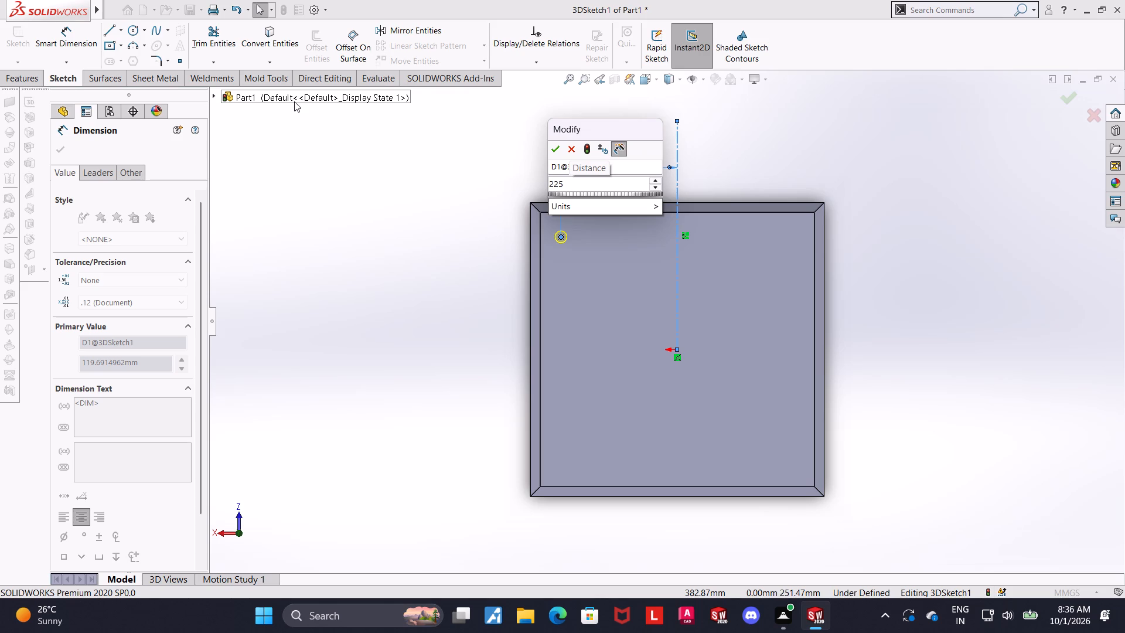
pyautogui.write('/2')
pyautogui.press('Return')
pyautogui.press('Escape')
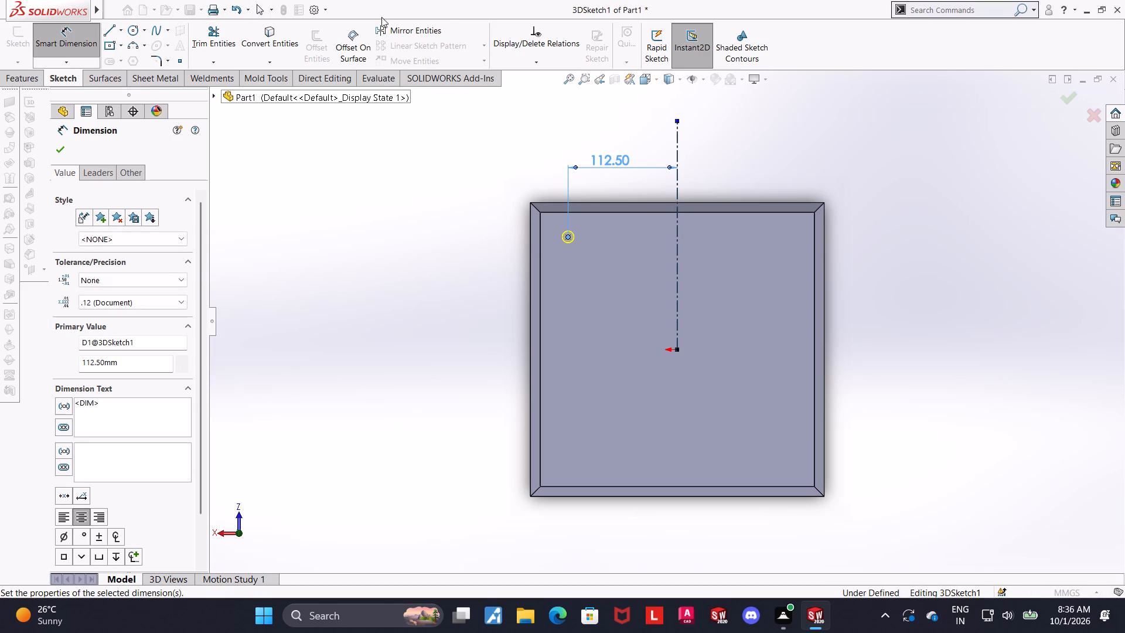
# Place three more holes near the plate's (-X, +Z), (-X, -Z) and (+X, -Z) corners, about 115 to 121 mm from the origin along X and Z.
pyautogui.click(449, 28)
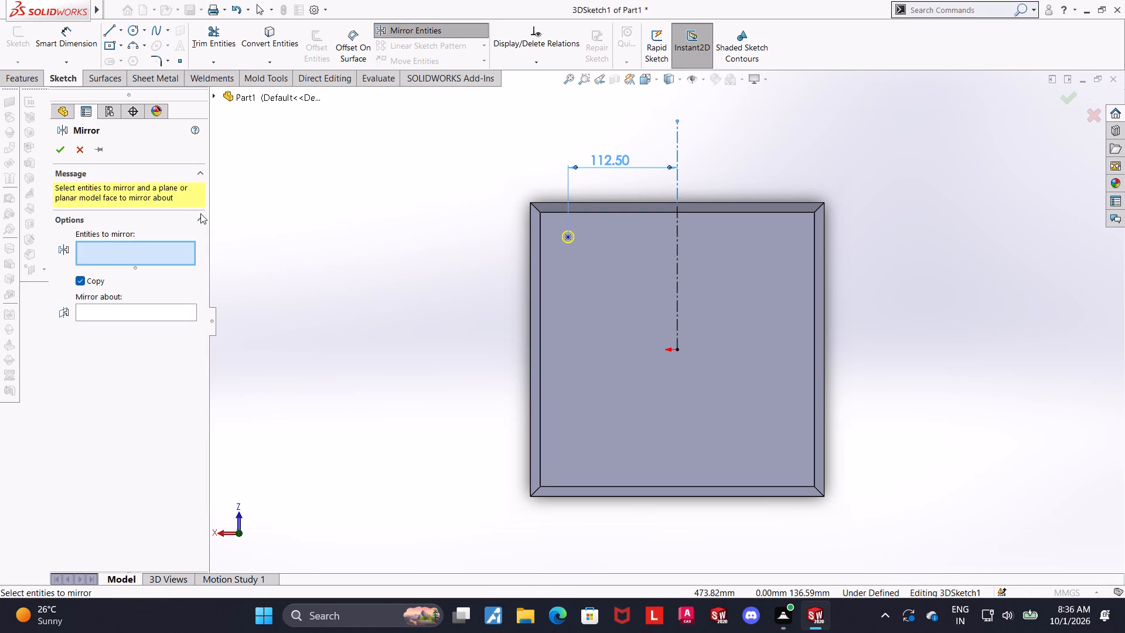
pyautogui.press('Escape')
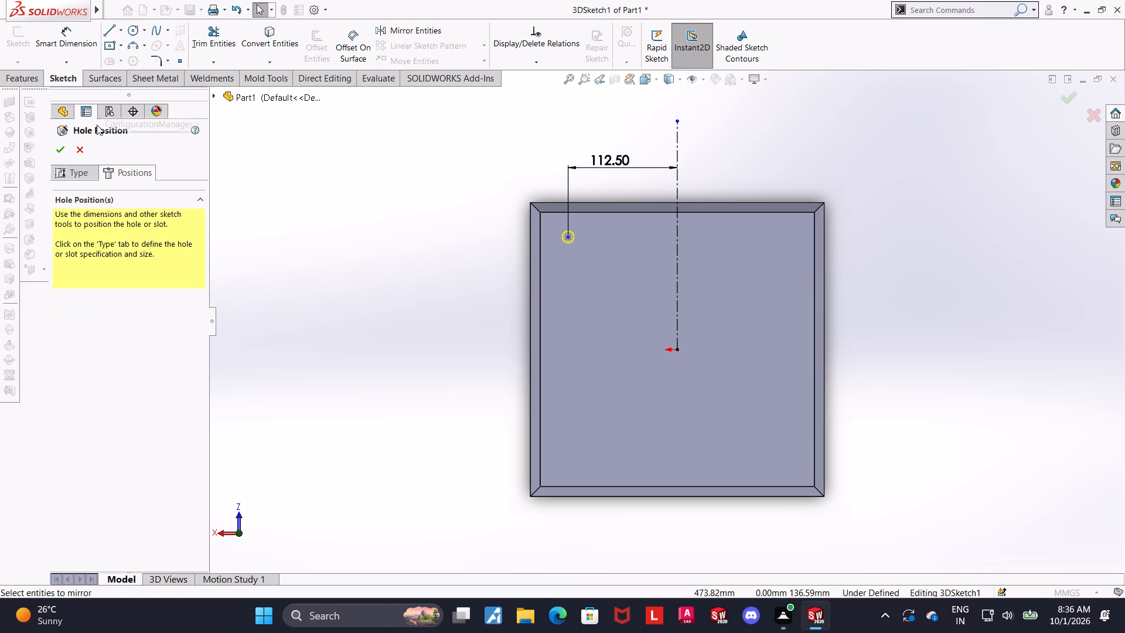
pyautogui.click(77, 176)
pyautogui.click(141, 175)
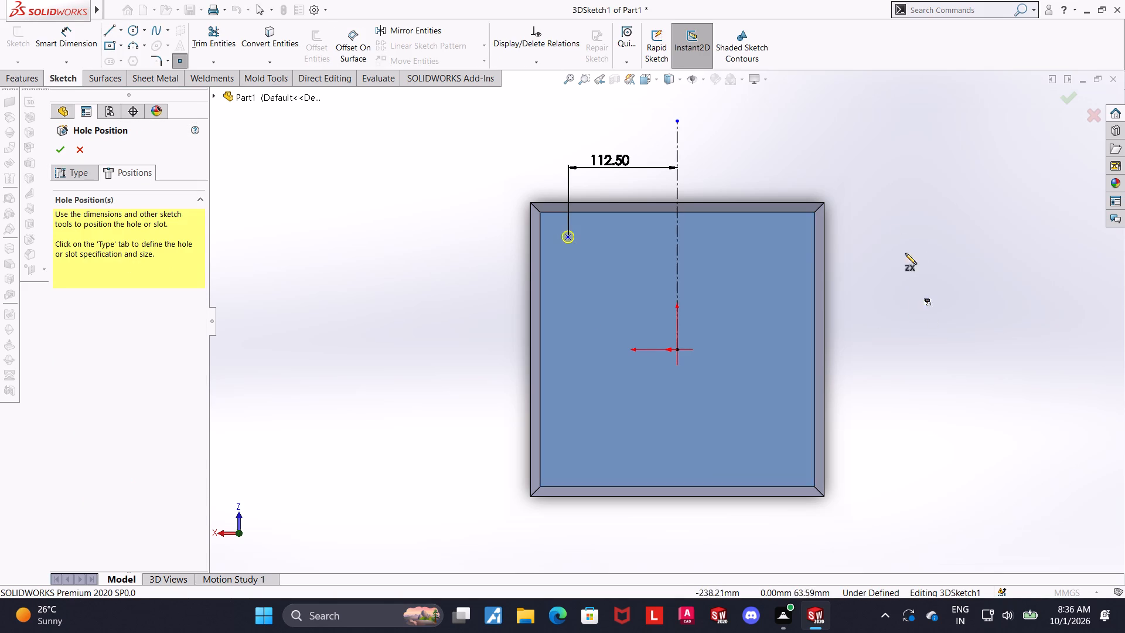
pyautogui.click(796, 234)
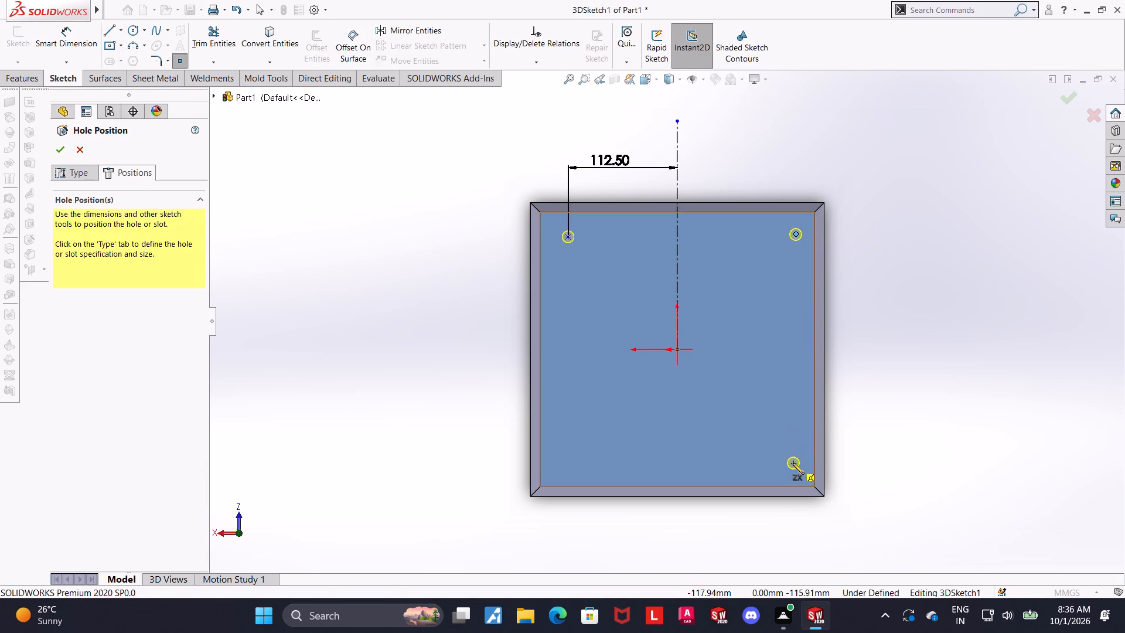
pyautogui.click(791, 464)
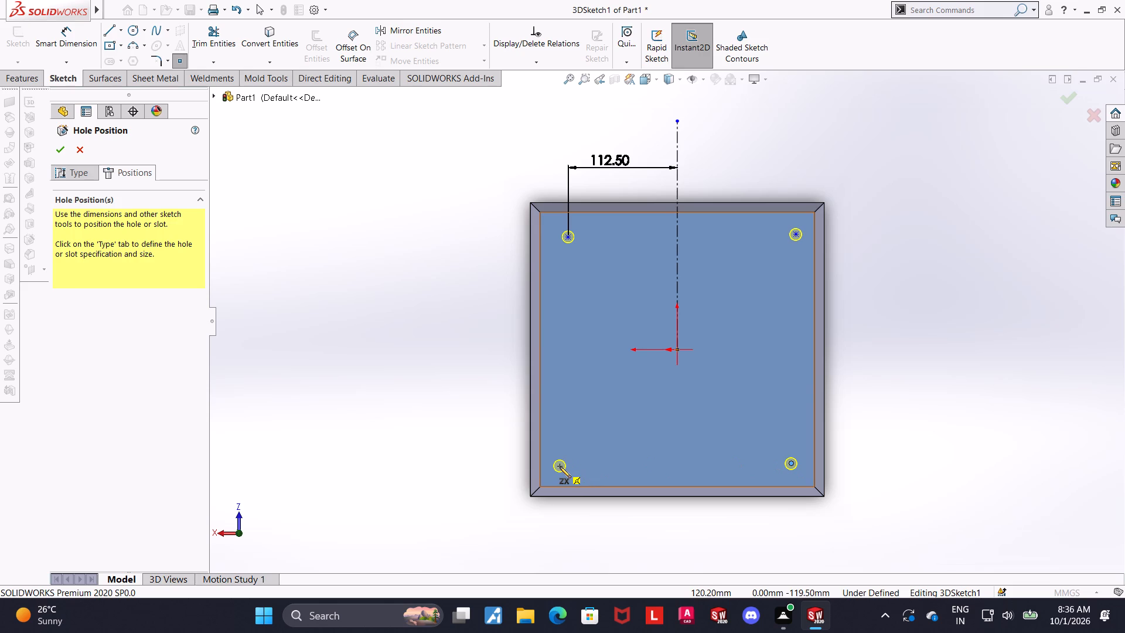
pyautogui.click(565, 467)
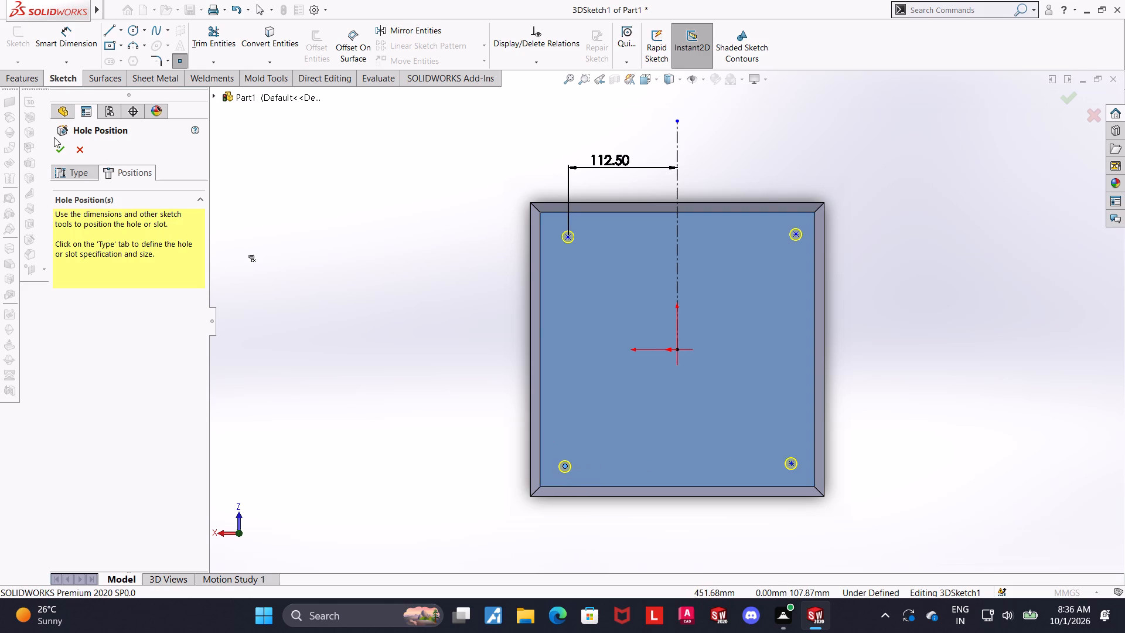
pyautogui.press('Escape')
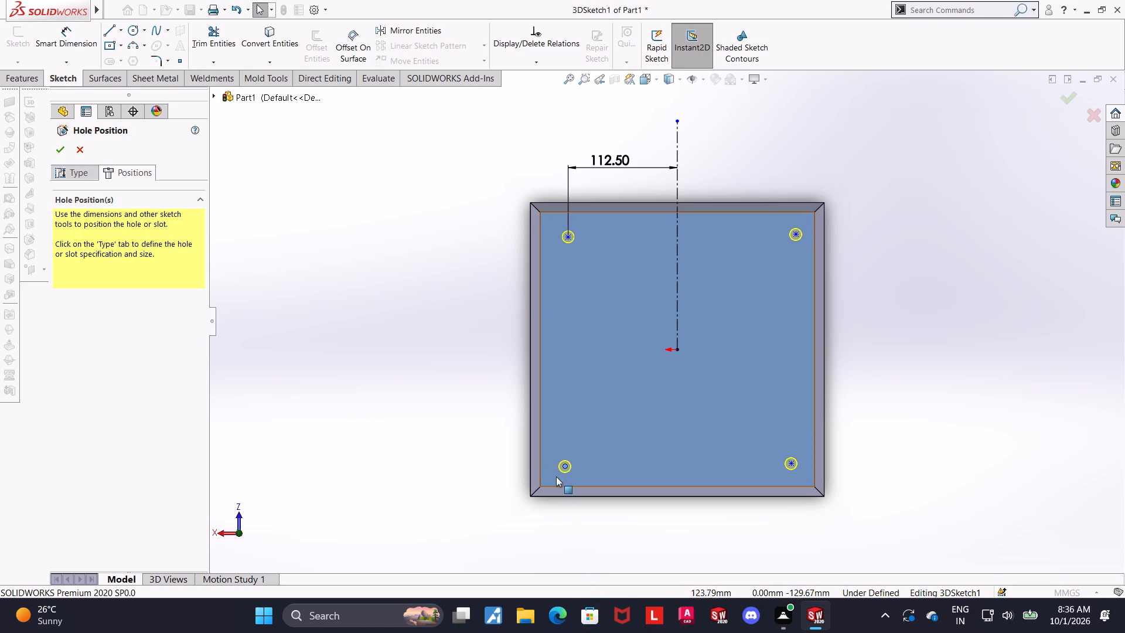
# Apply an Along Z relation between the two hole points on the plate's +X side.
pyautogui.keyDown('ctrl'); pyautogui.click(567, 236); pyautogui.keyUp('ctrl')
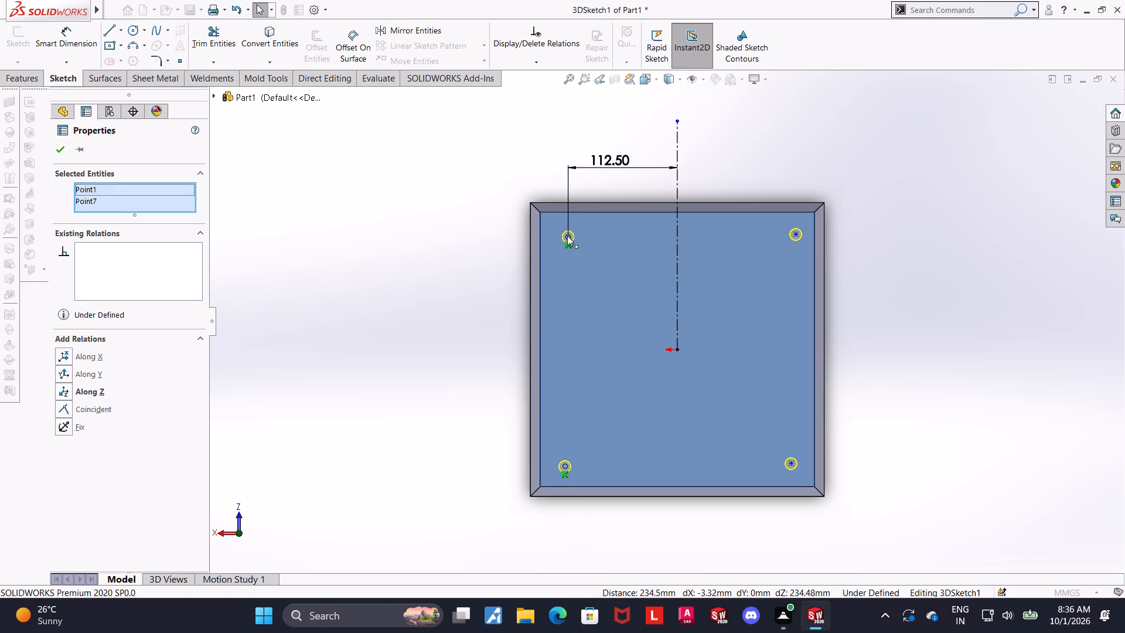
pyautogui.click(61, 358)
pyautogui.hotkey('ctrl', 'z')
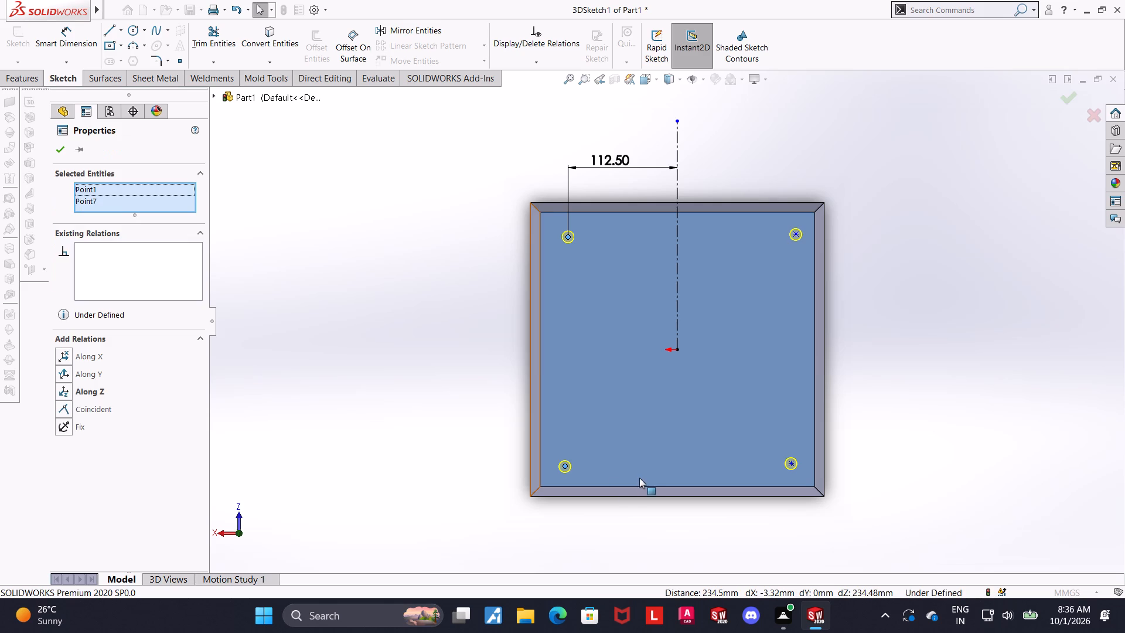
pyautogui.click(64, 377)
pyautogui.hotkey('ctrl', 'z')
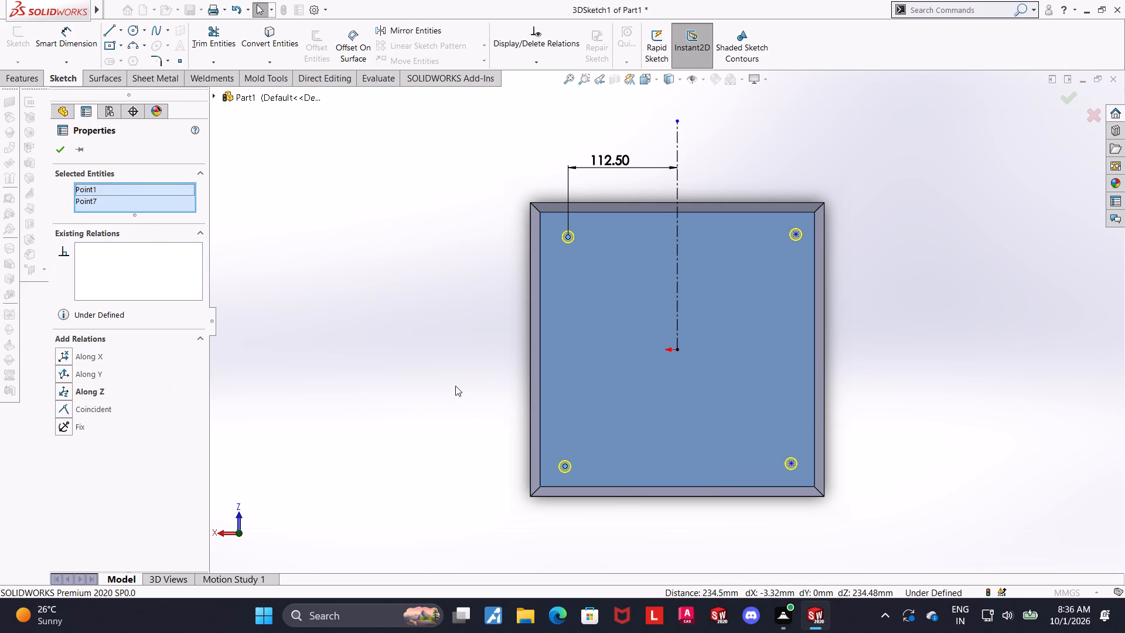
pyautogui.click(64, 393)
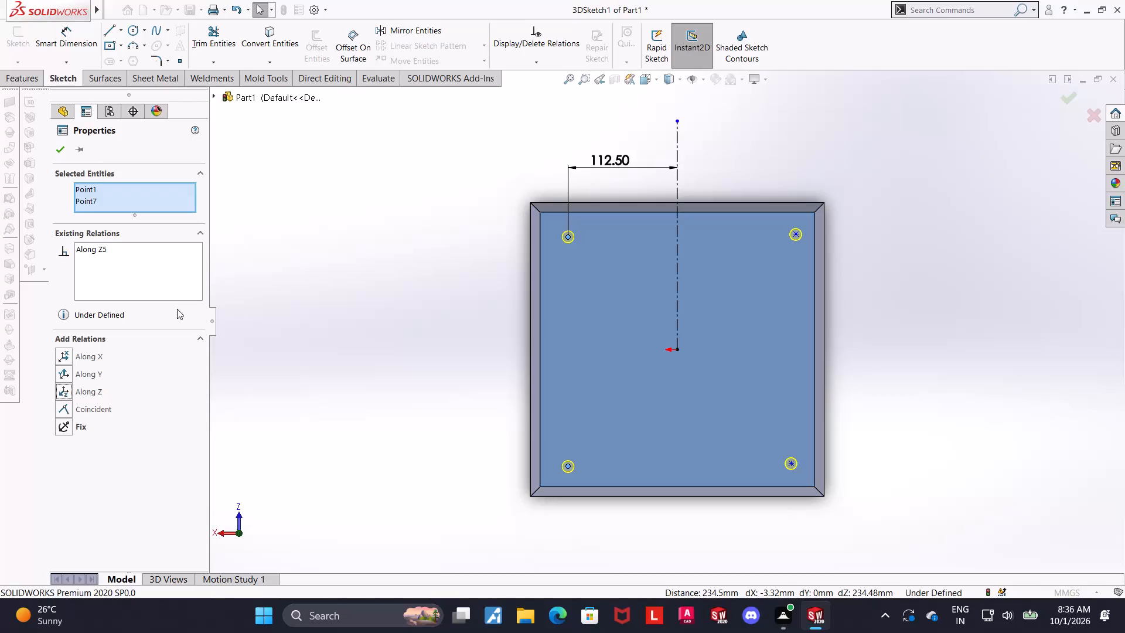
pyautogui.click(446, 365)
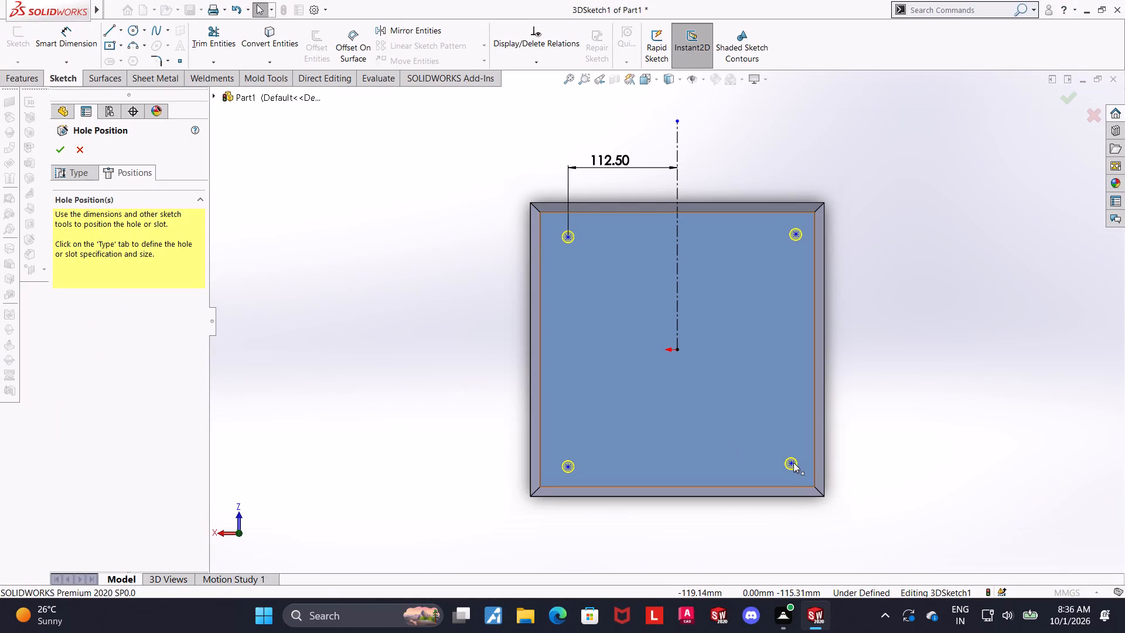
# Apply an Along X relation between the two hole points on the plate's -Z side.
pyautogui.click(792, 463)
pyautogui.keyDown('ctrl'); pyautogui.click(565, 466); pyautogui.keyUp('ctrl')
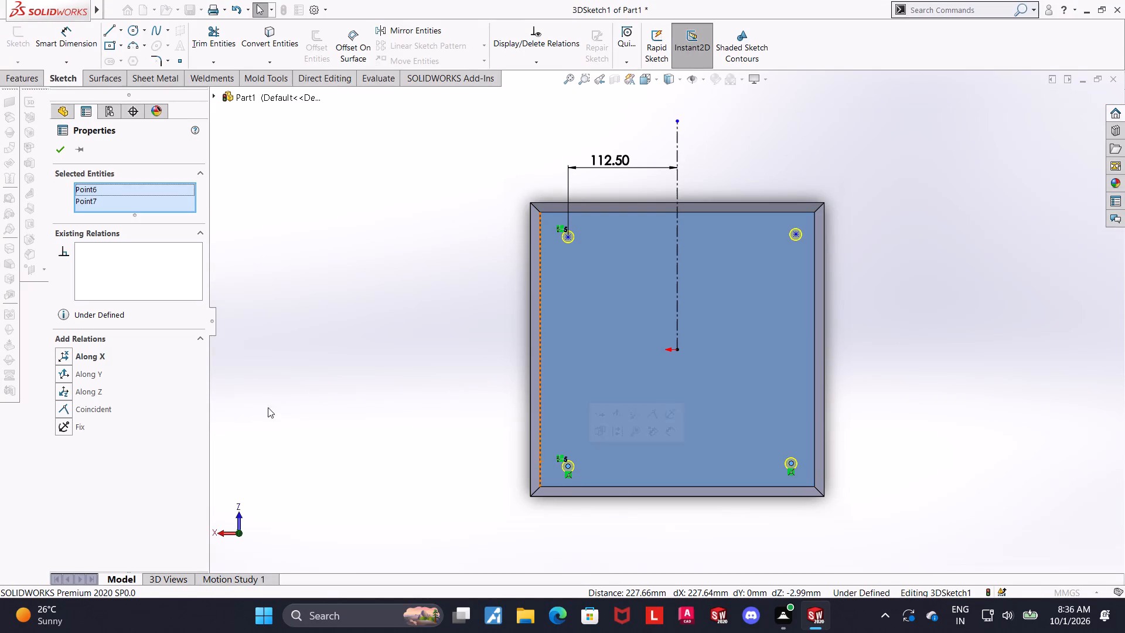
pyautogui.click(59, 375)
pyautogui.hotkey('ctrl', 'z')
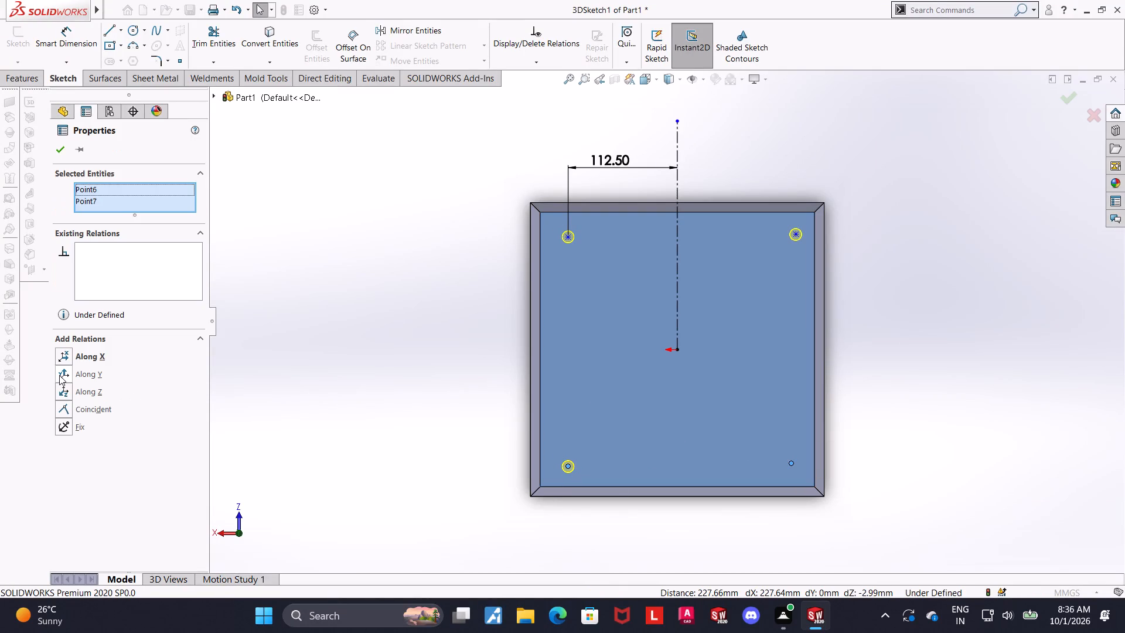
pyautogui.click(66, 365)
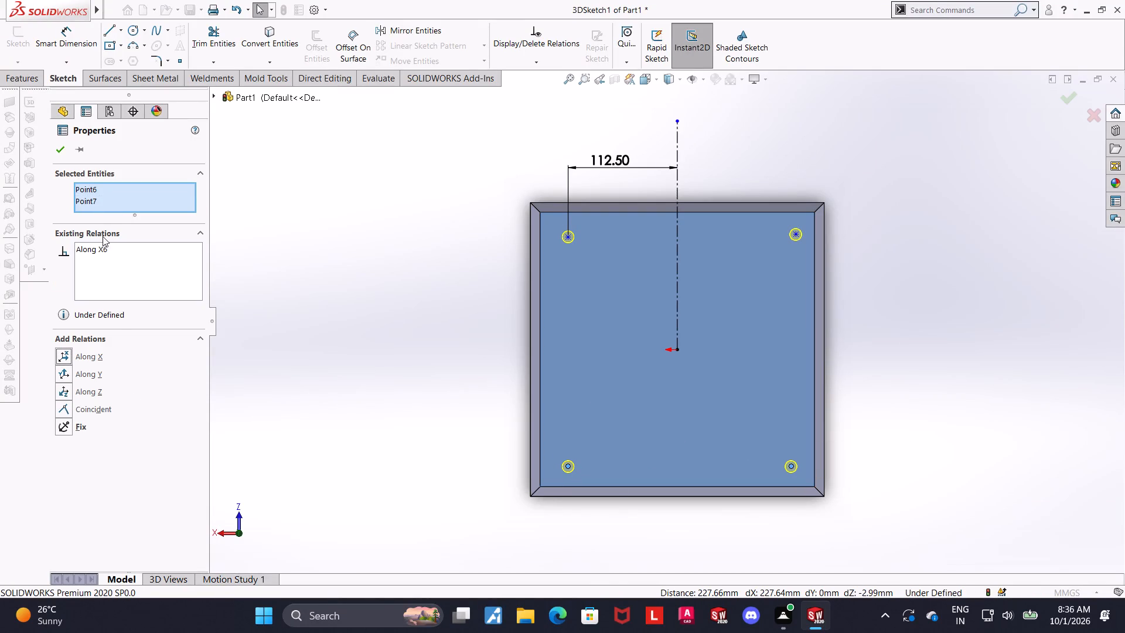
pyautogui.click(925, 355)
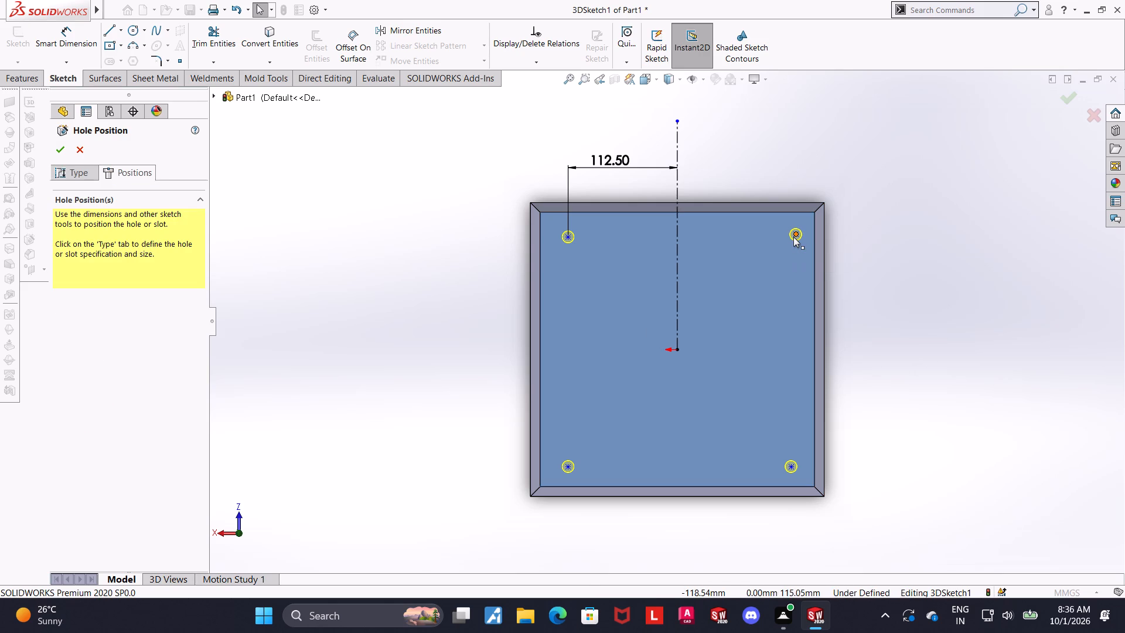
# Apply an Along X relation between the two hole points on the plate's +Z side.
pyautogui.click(793, 237)
pyautogui.keyDown('ctrl'); pyautogui.click(569, 239); pyautogui.keyUp('ctrl')
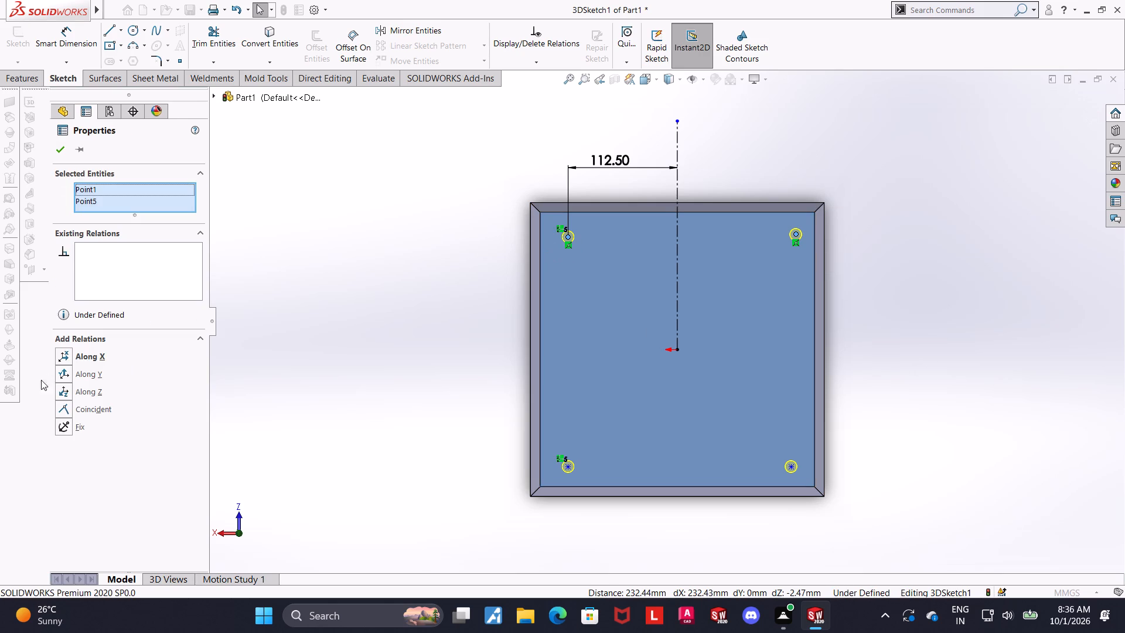
pyautogui.click(58, 357)
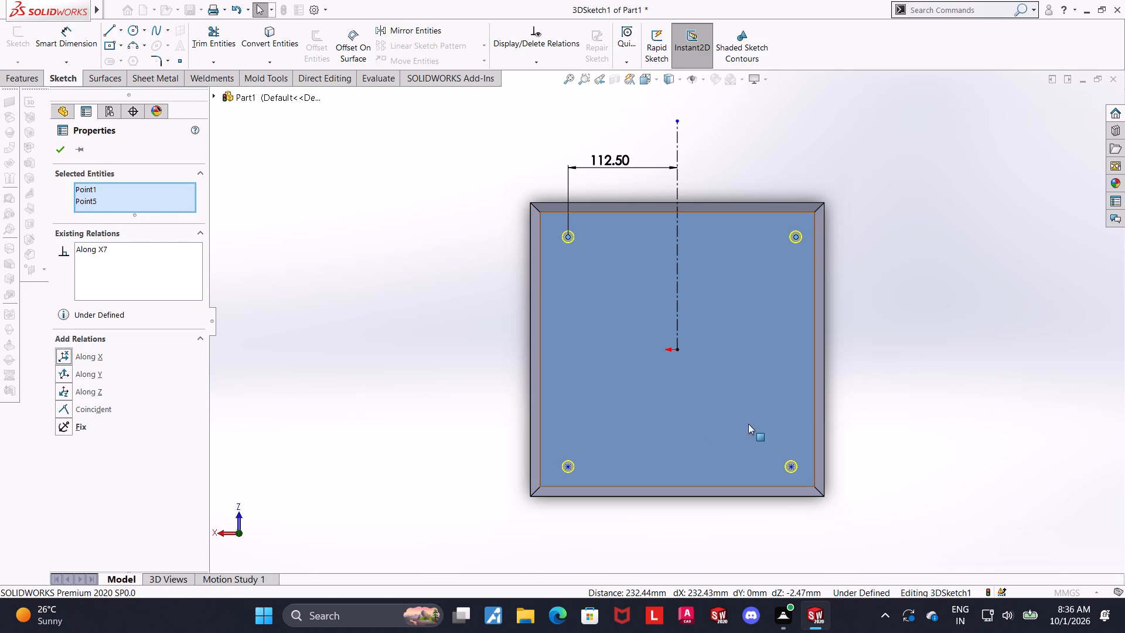
pyautogui.click(846, 416)
# Apply an Along Z relation between the two hole points on the plate's -X side.
pyautogui.click(792, 466)
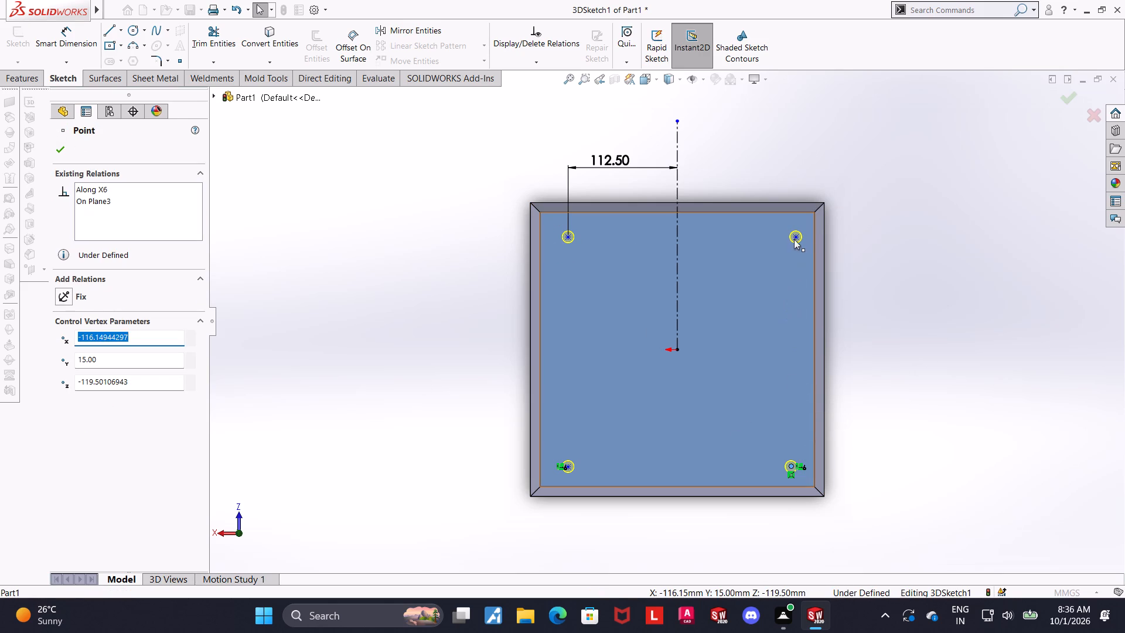
pyautogui.keyDown('ctrl'); pyautogui.click(795, 237); pyautogui.keyUp('ctrl')
pyautogui.click(61, 393)
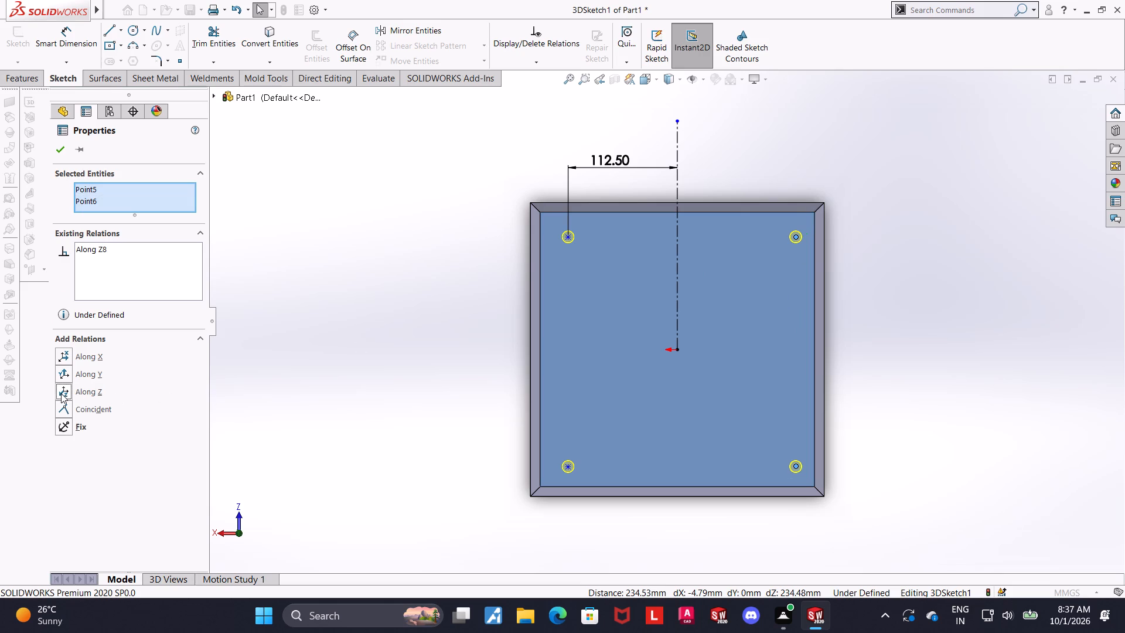
pyautogui.click(60, 147)
pyautogui.click(1022, 381)
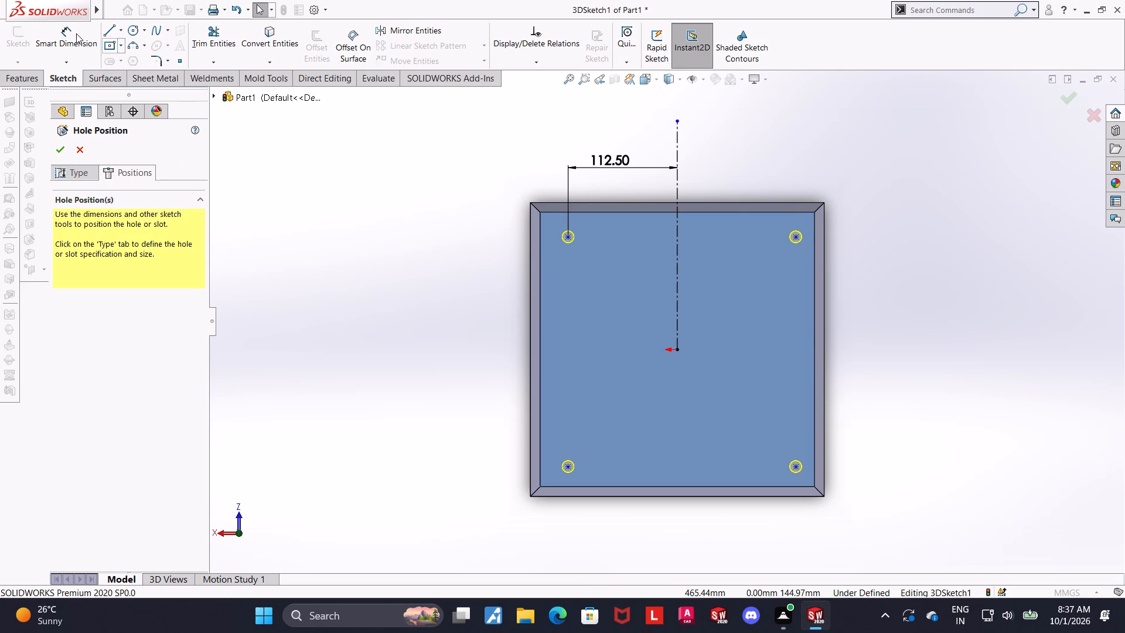
# Dimension the Z spacing between the two hole points on the +X side as 225 mm.
pyautogui.click(58, 42)
pyautogui.click(567, 237)
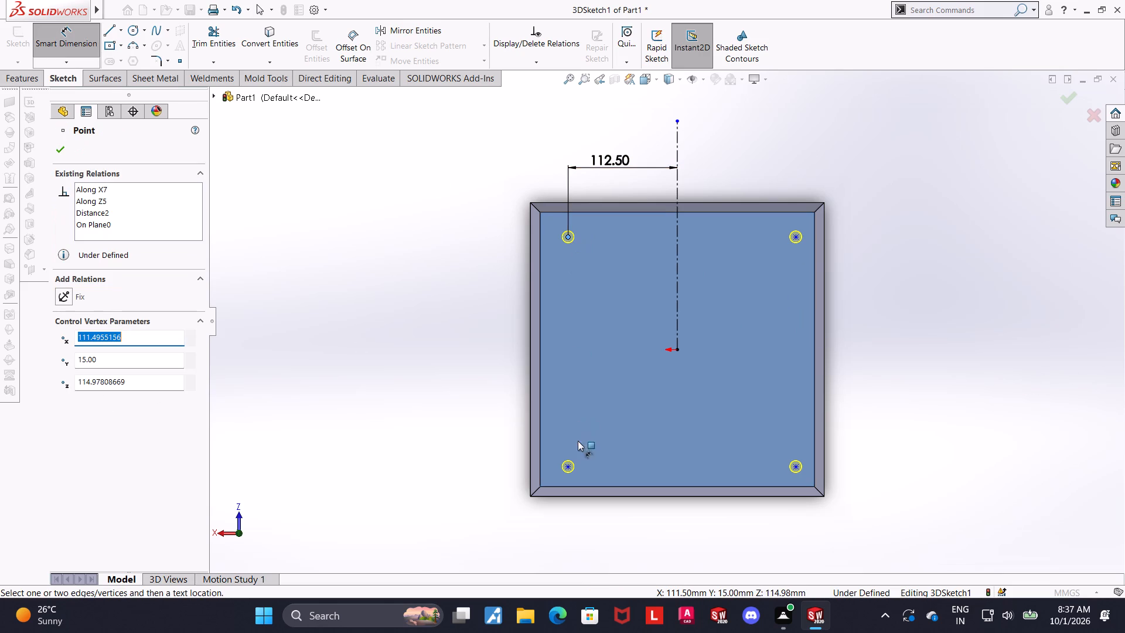
pyautogui.click(568, 467)
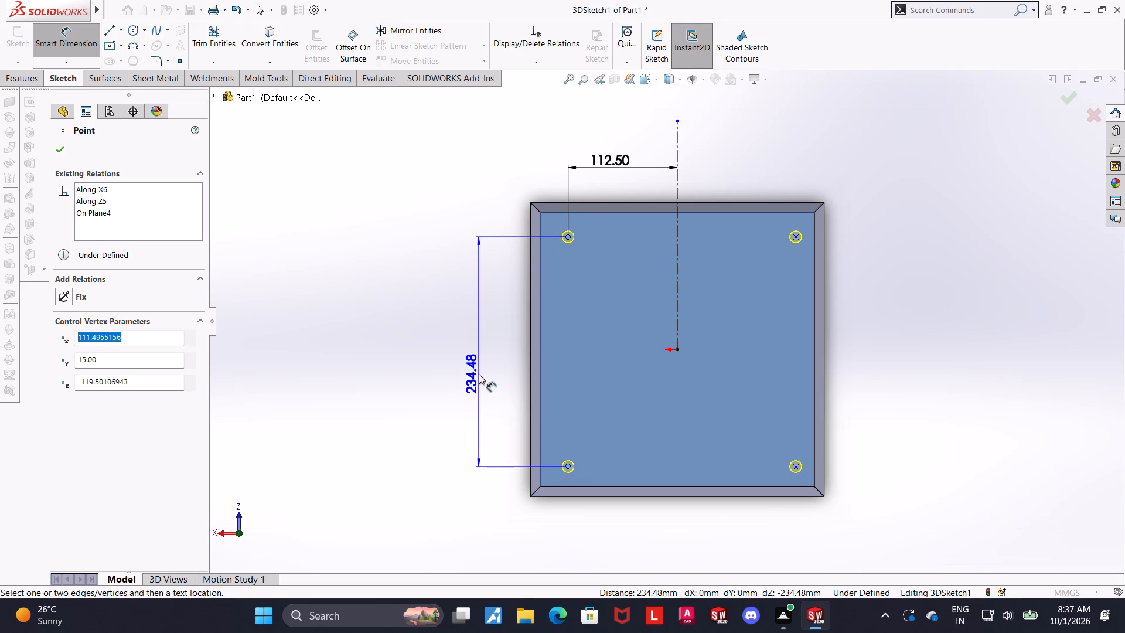
pyautogui.click(479, 374)
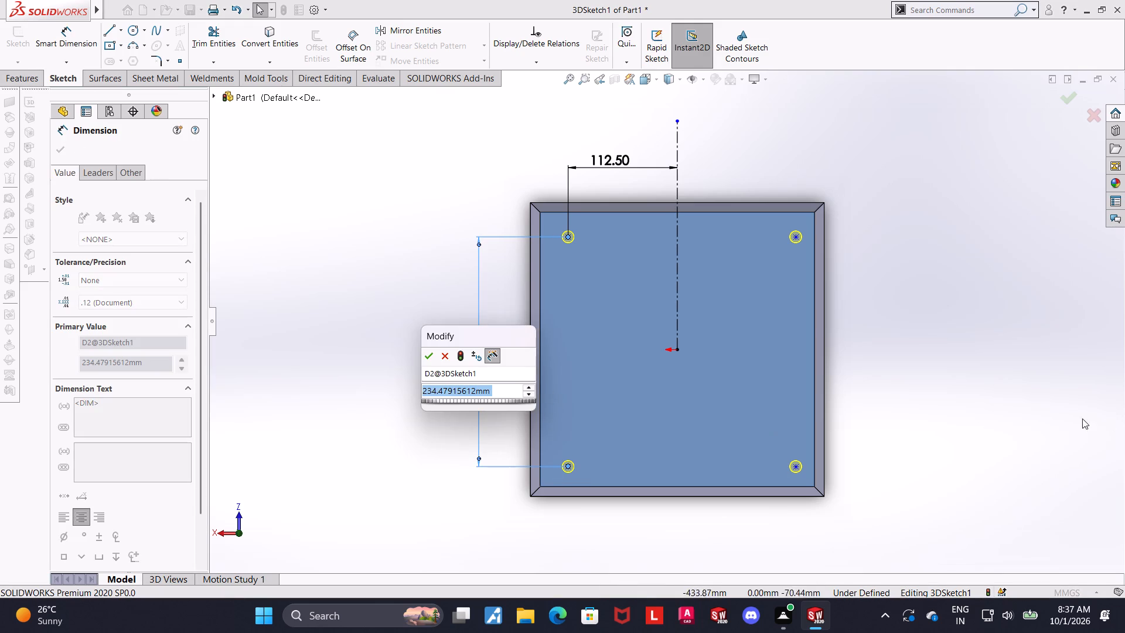
pyautogui.press('2')
pyautogui.press('2')
pyautogui.press('5')
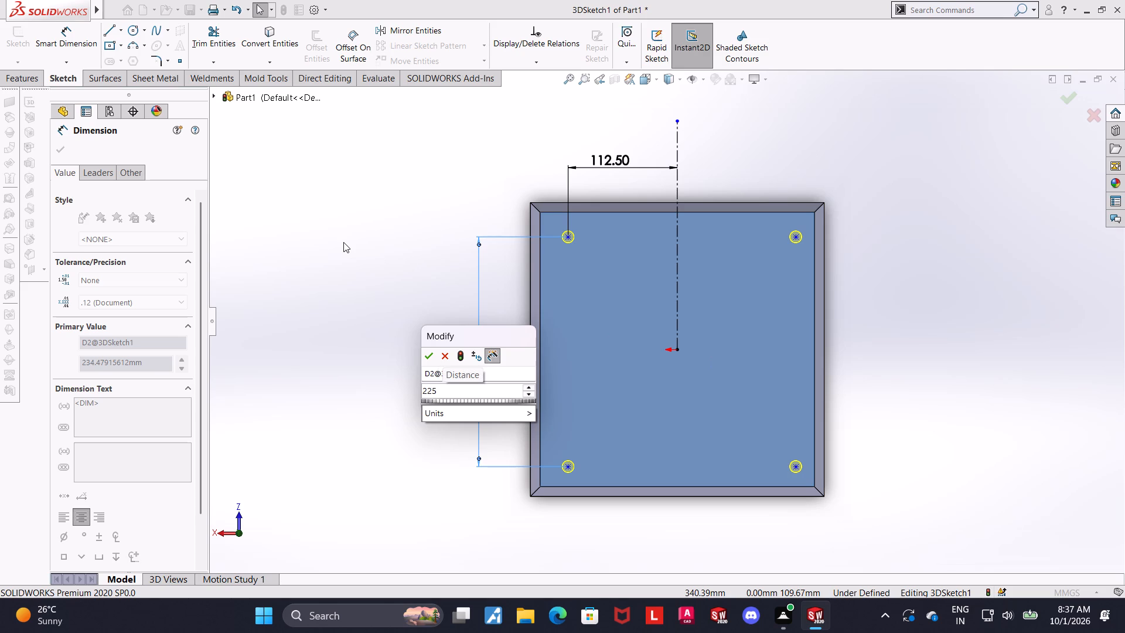
pyautogui.press('Return')
pyautogui.press('Escape')
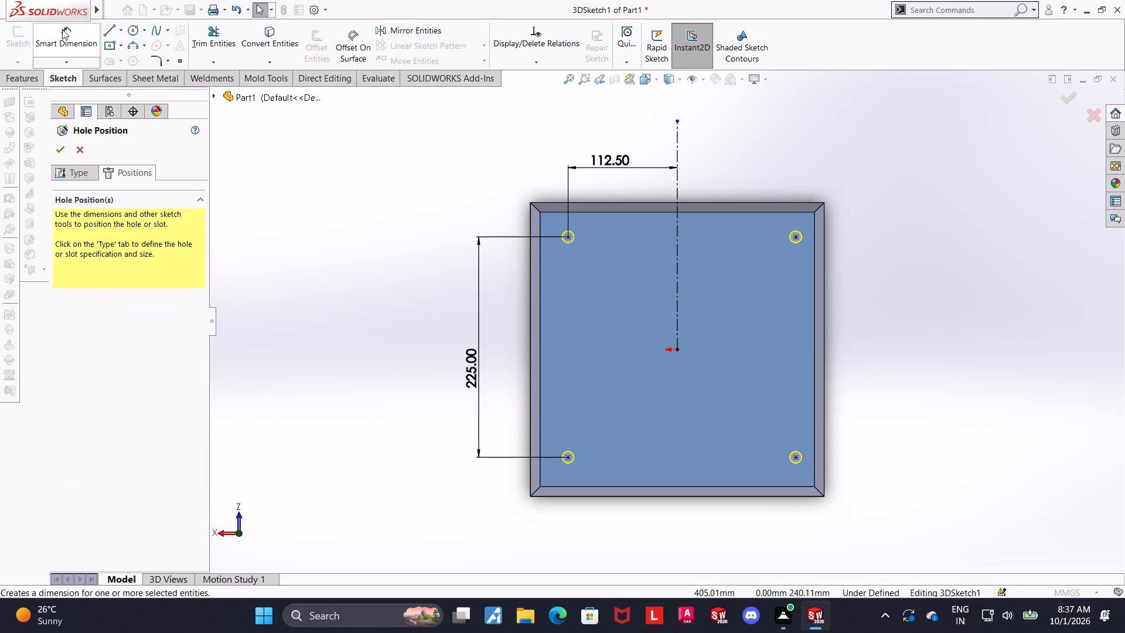
# Dimension the X spacing between the two hole points on the +Z side as 225 mm.
pyautogui.click(46, 36)
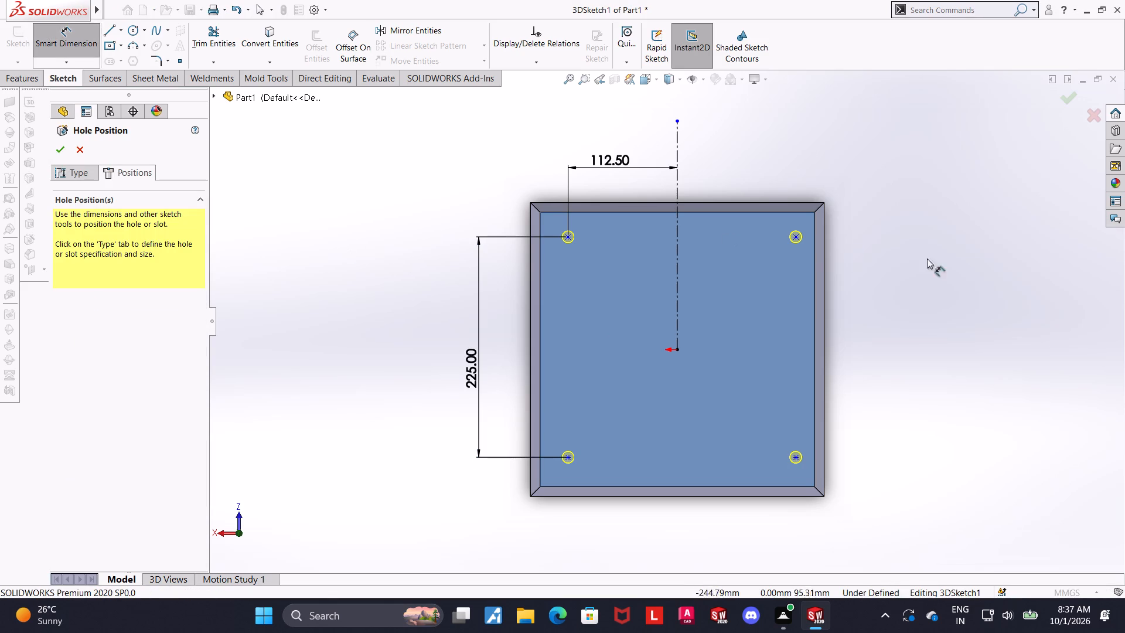
pyautogui.click(796, 236)
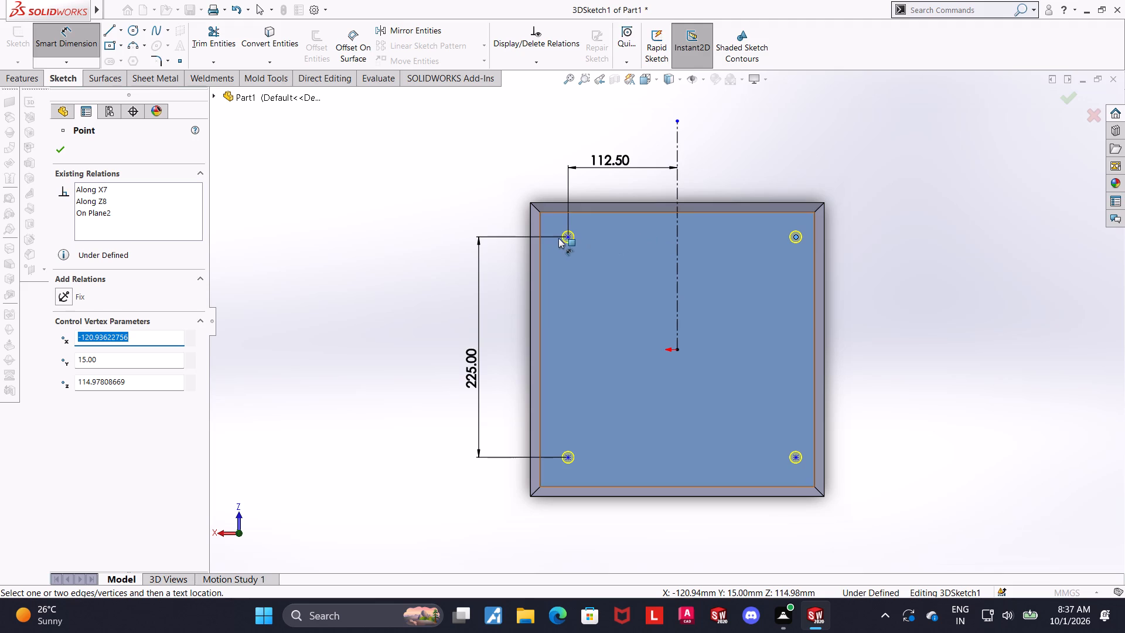
pyautogui.click(566, 239)
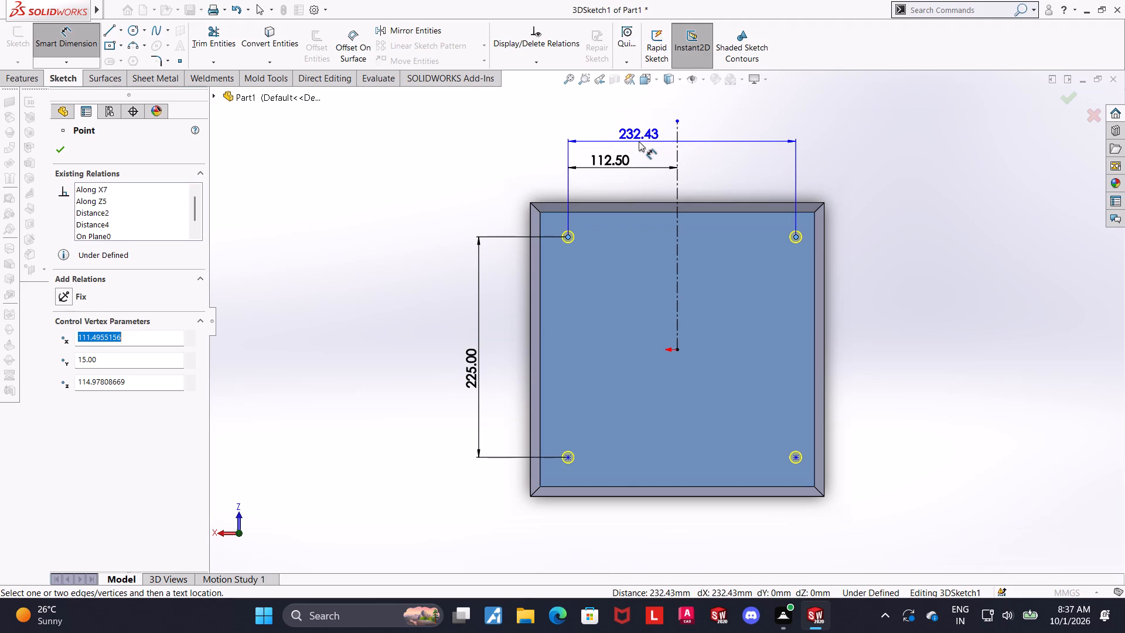
pyautogui.click(639, 141)
pyautogui.press('2')
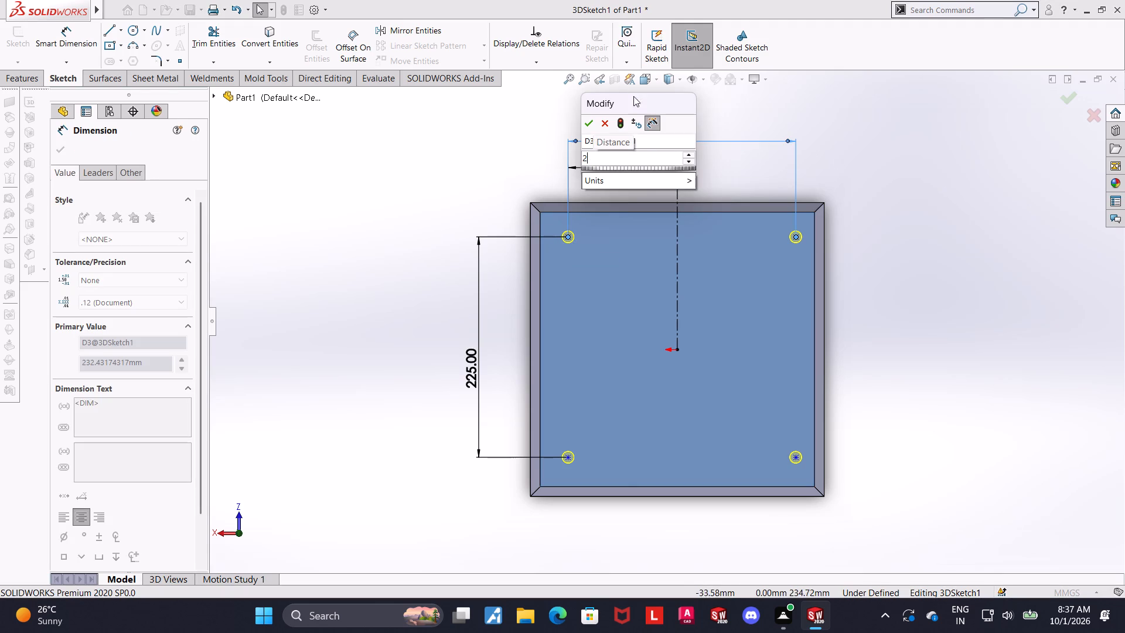
pyautogui.write('25')
pyautogui.press('Return')
pyautogui.press('Escape')
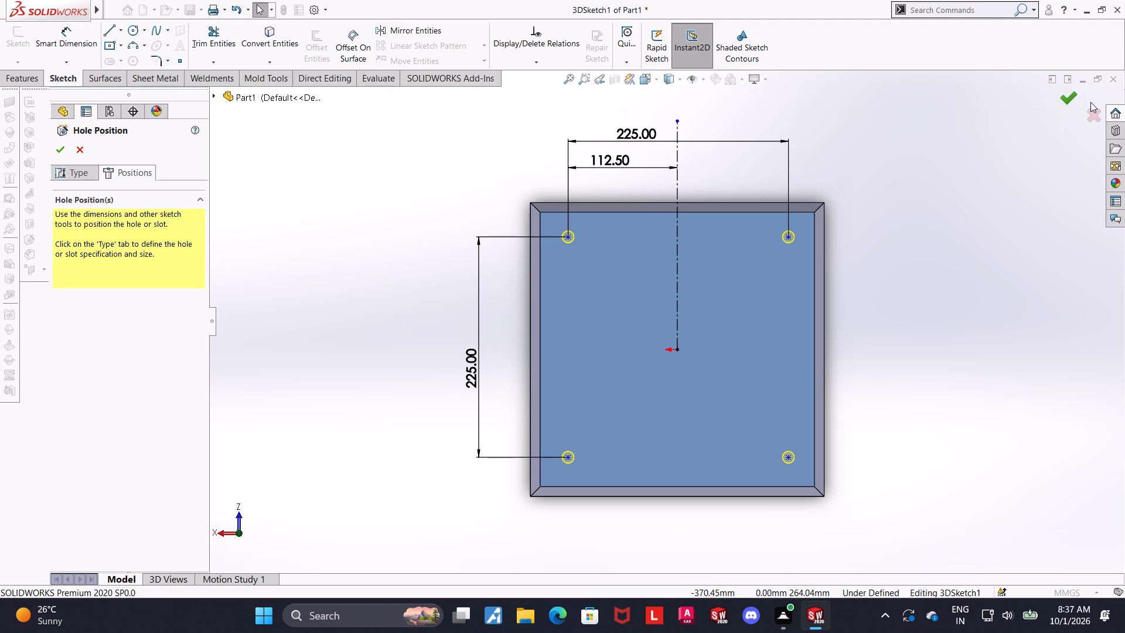
pyautogui.click(895, 249)
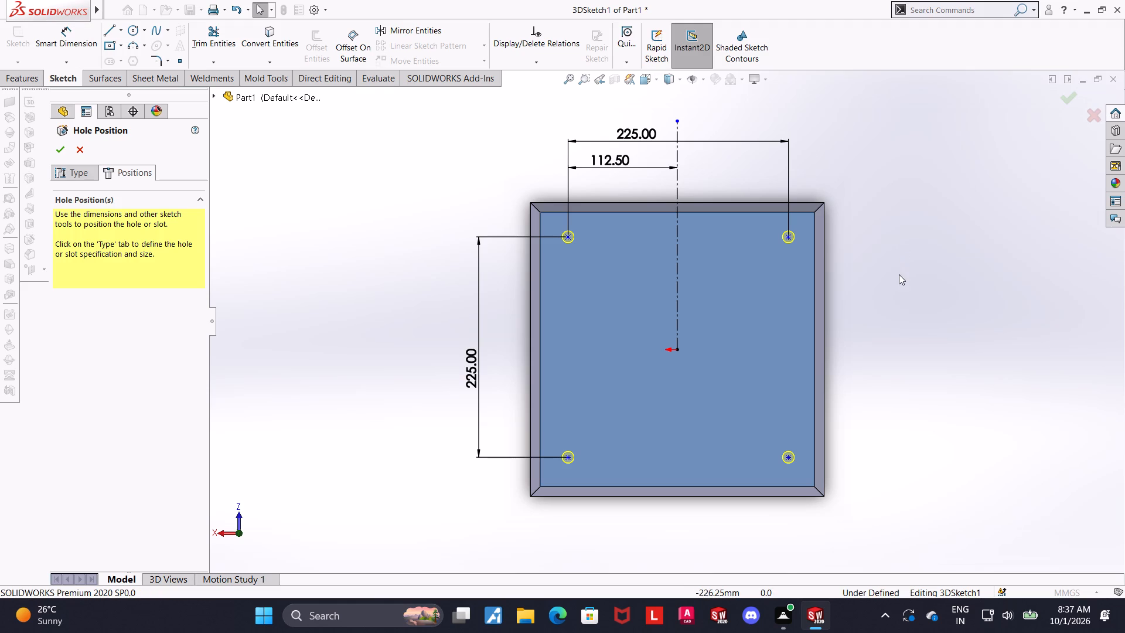
pyautogui.click(899, 274)
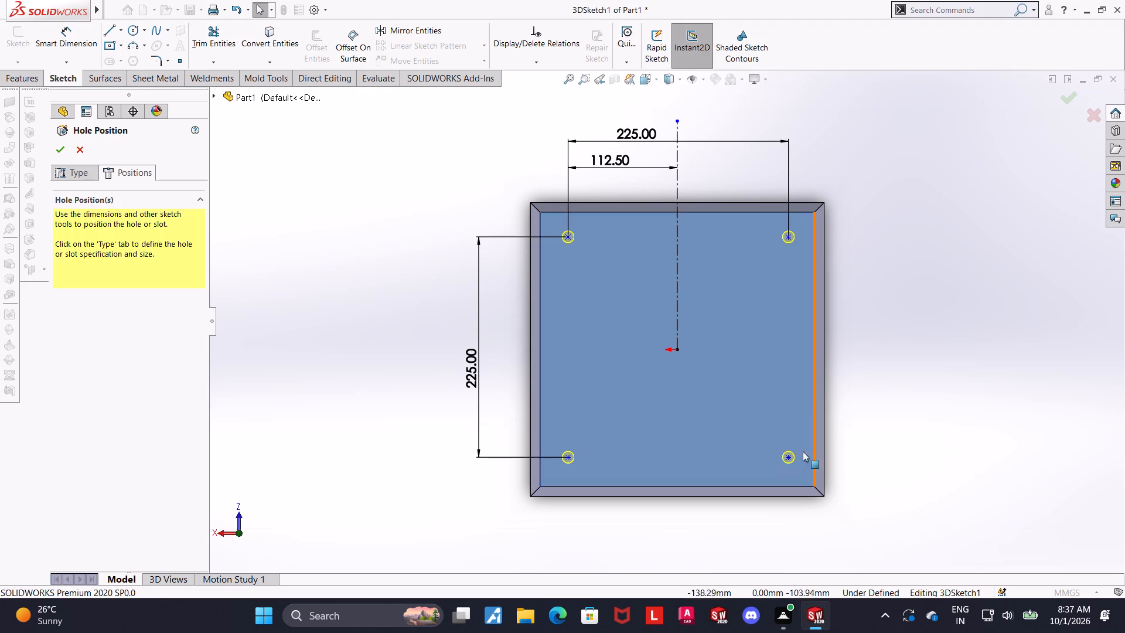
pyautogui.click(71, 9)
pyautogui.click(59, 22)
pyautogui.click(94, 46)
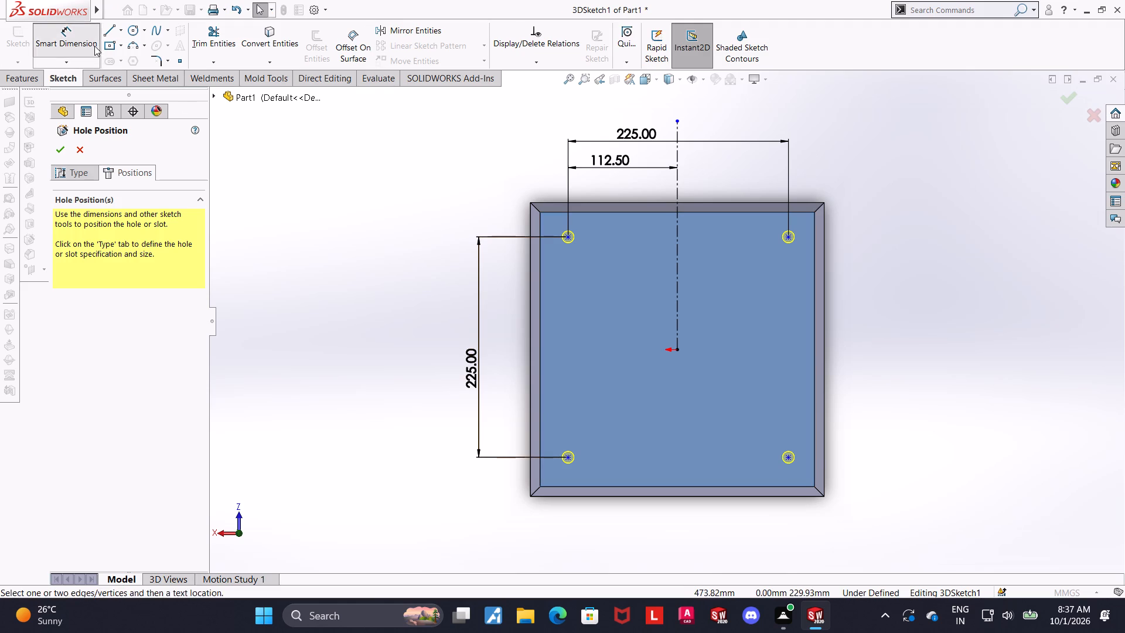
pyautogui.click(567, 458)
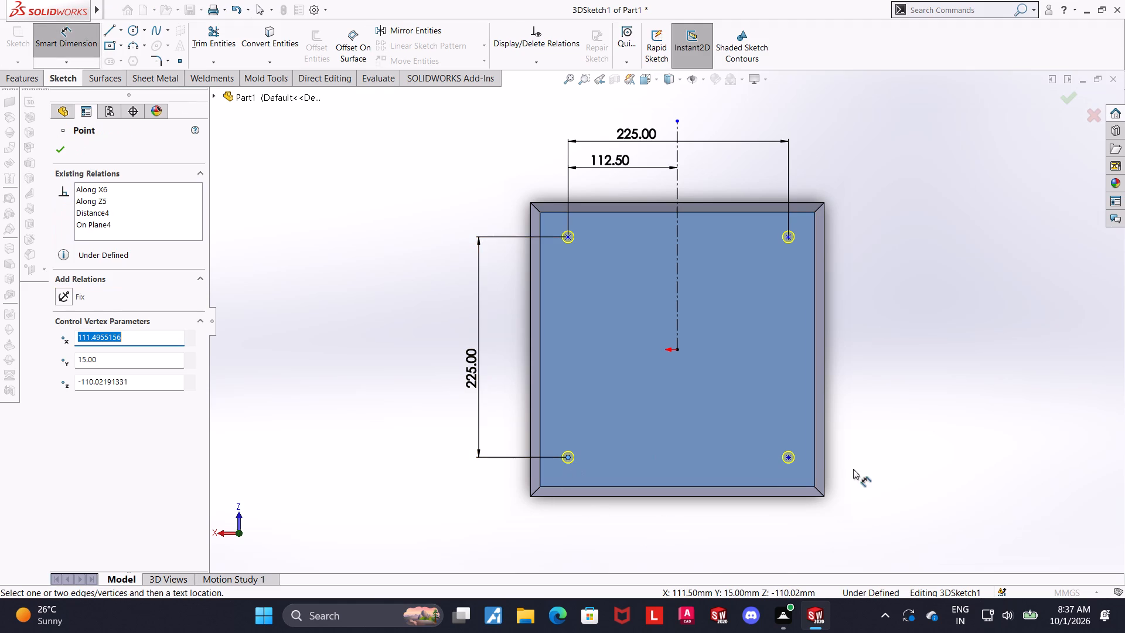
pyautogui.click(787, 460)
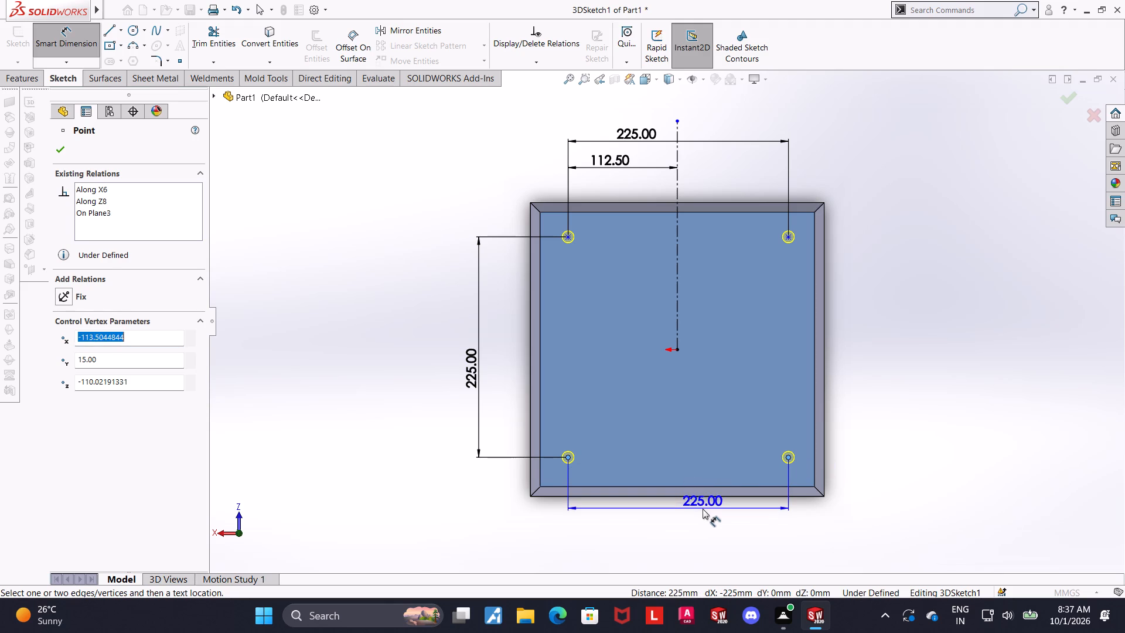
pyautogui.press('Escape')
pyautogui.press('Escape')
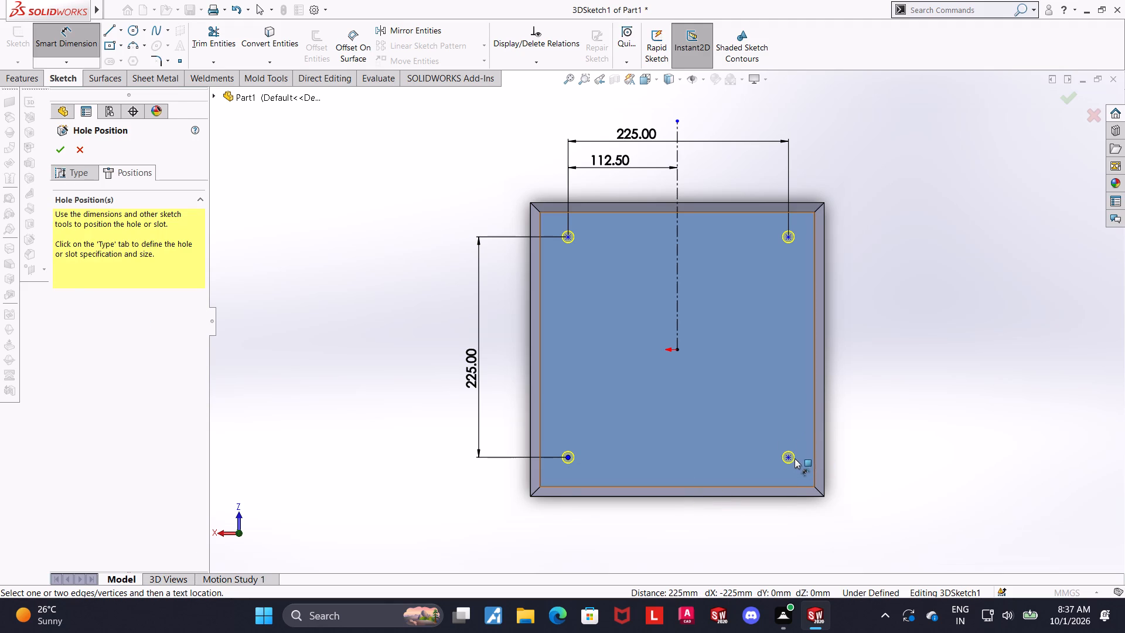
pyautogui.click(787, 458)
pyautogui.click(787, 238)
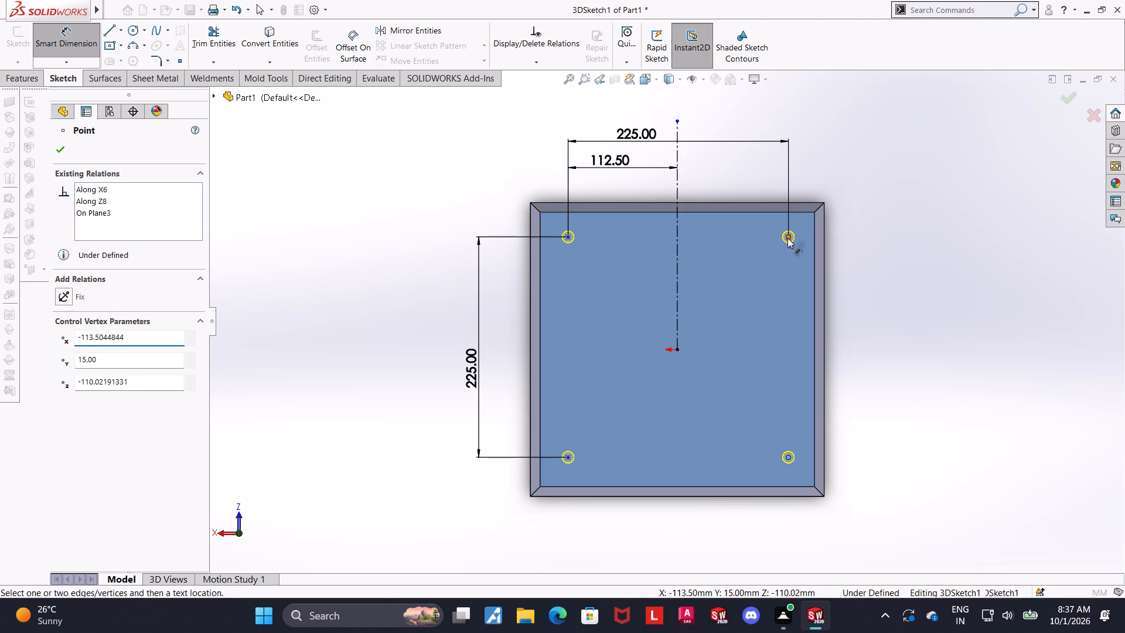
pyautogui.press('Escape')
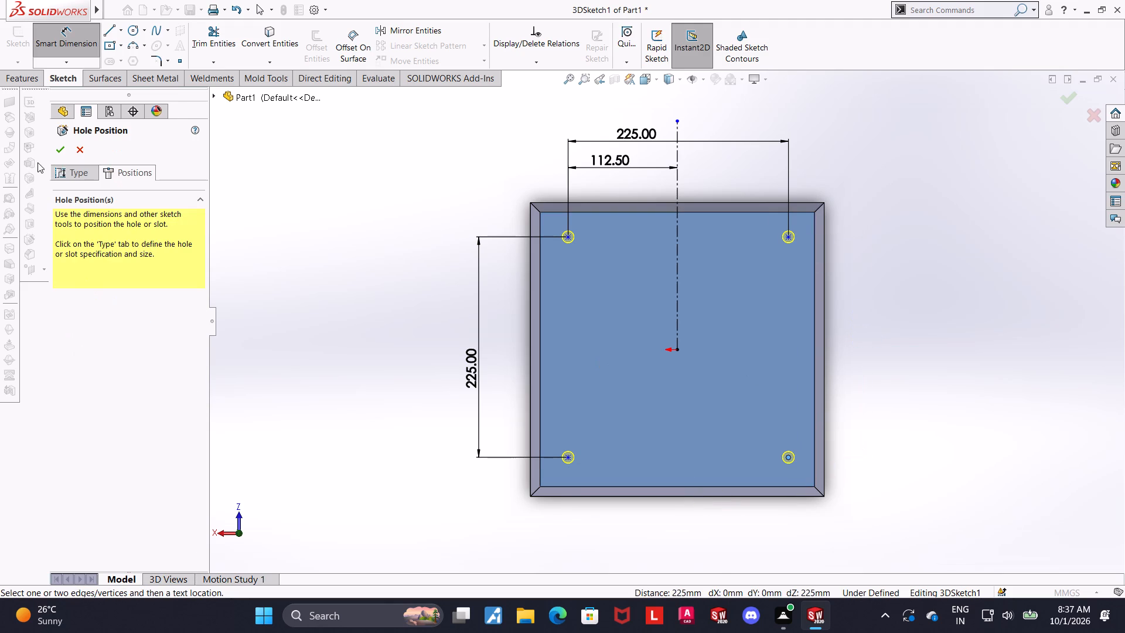
# Finish the hole positions to cut the four Ø12 dowel holes into the plate.
pyautogui.click(52, 162)
pyautogui.click(59, 165)
pyautogui.click(59, 149)
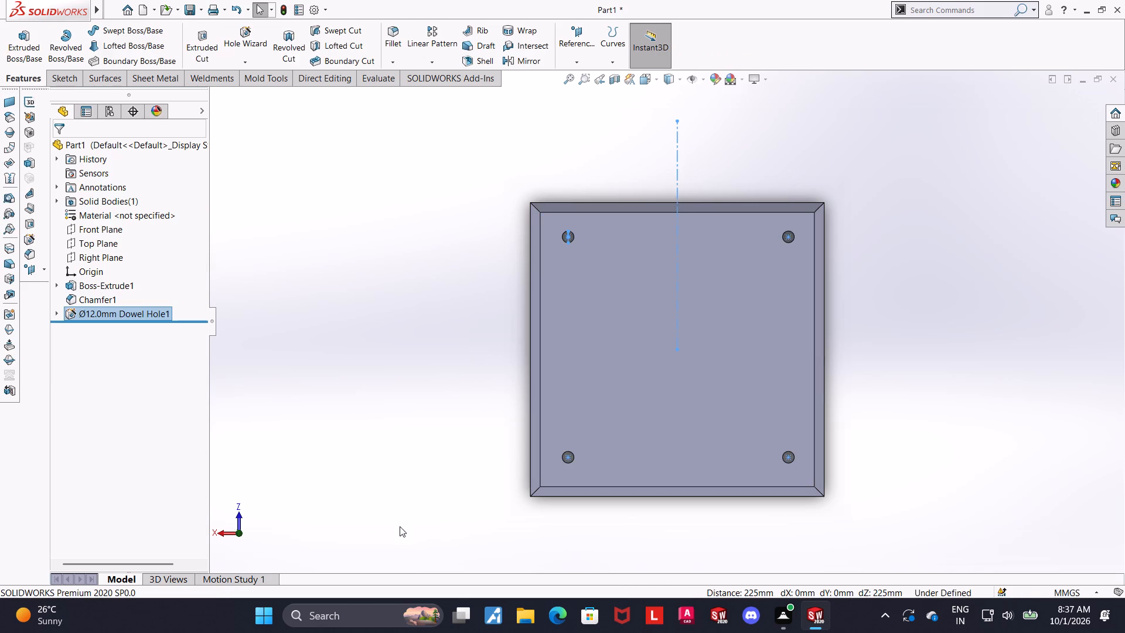
# Edit the dowel holes to a blind depth of 10 mm, measured up to the shoulder.
pyautogui.moveTo(404, 525); pyautogui.dragTo(403, 389, button='middle')
pyautogui.click(407, 397)
pyautogui.moveTo(546, 428); pyautogui.dragTo(564, 264, button='middle')
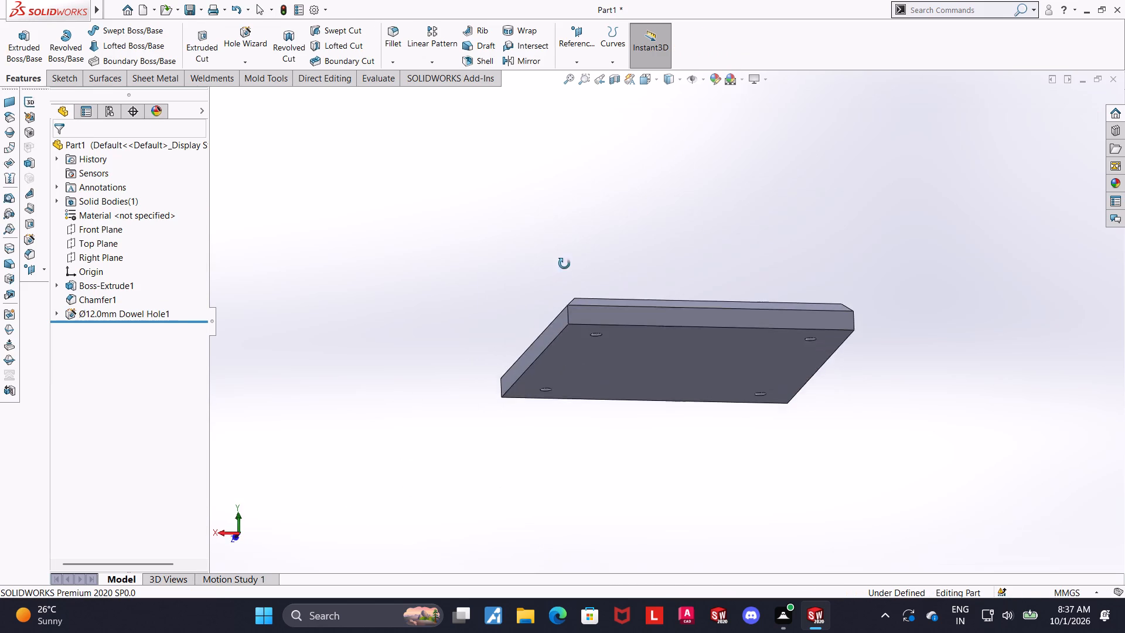
pyautogui.moveTo(564, 264); pyautogui.dragTo(543, 422, button='middle')
pyautogui.click(154, 313)
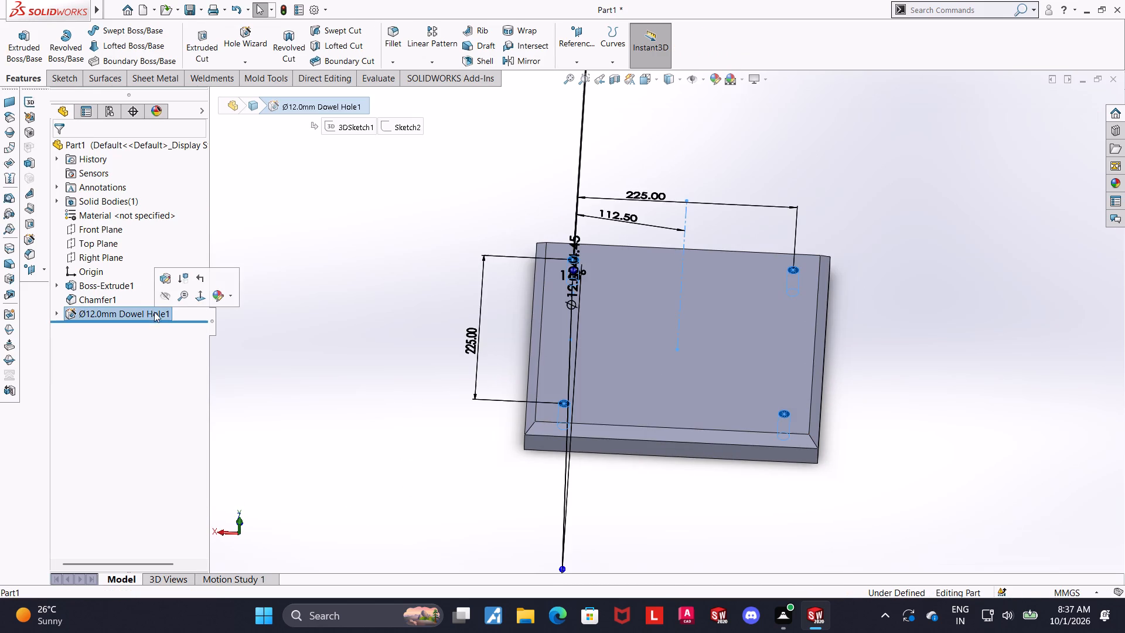
pyautogui.click(164, 276)
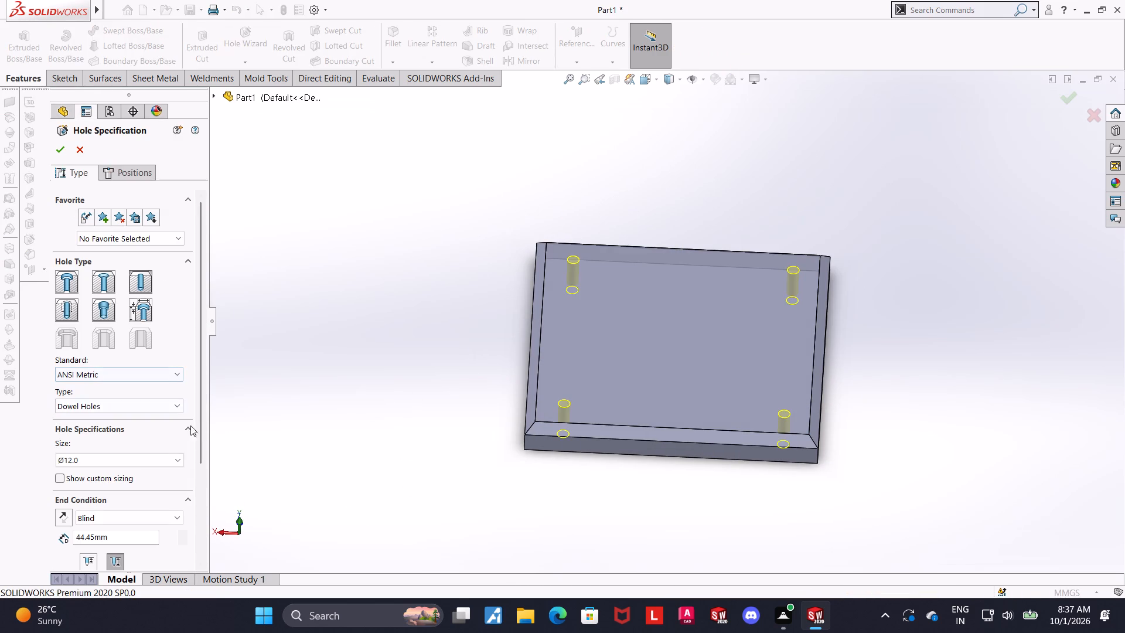
pyautogui.moveTo(196, 410); pyautogui.dragTo(195, 478)
pyautogui.click(97, 413)
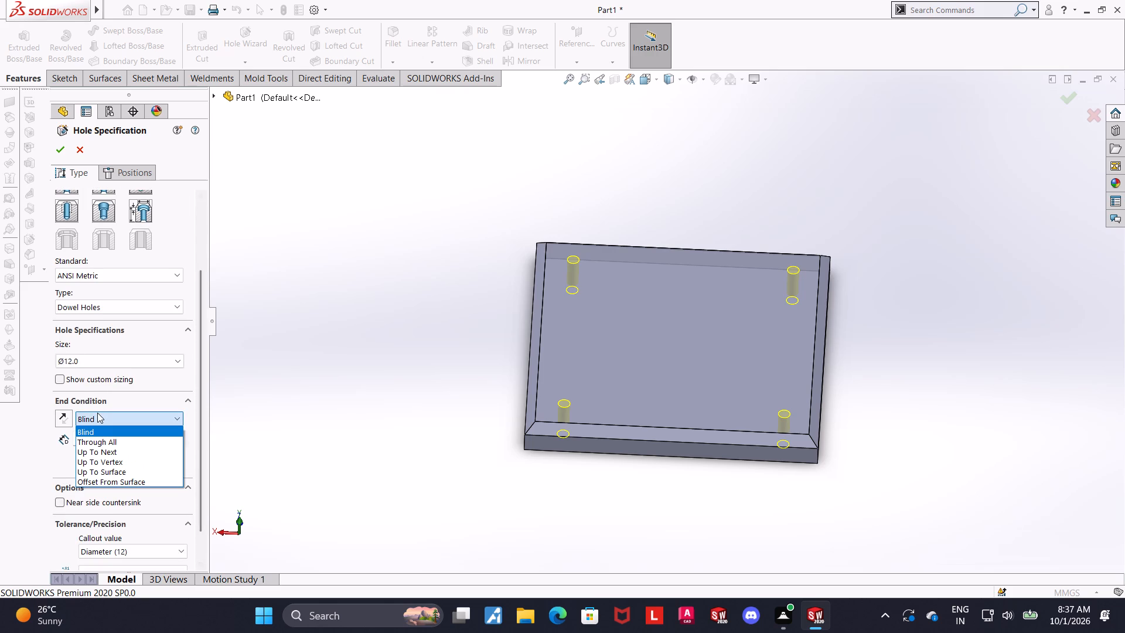
pyautogui.click(277, 420)
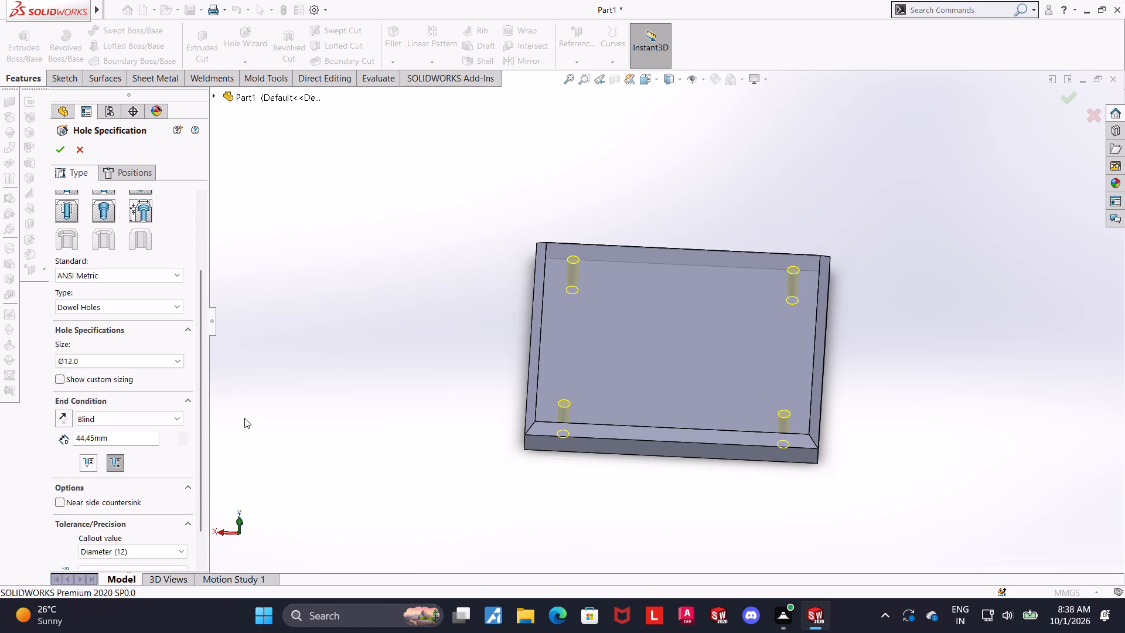
pyautogui.moveTo(141, 438); pyautogui.dragTo(0, 396)
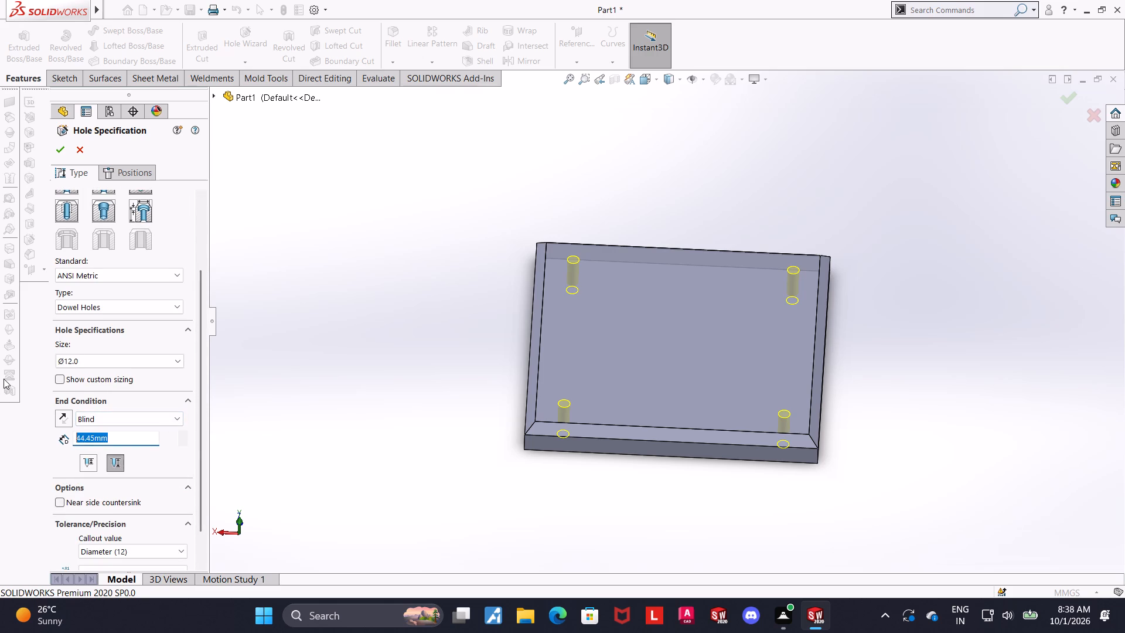
pyautogui.write('10')
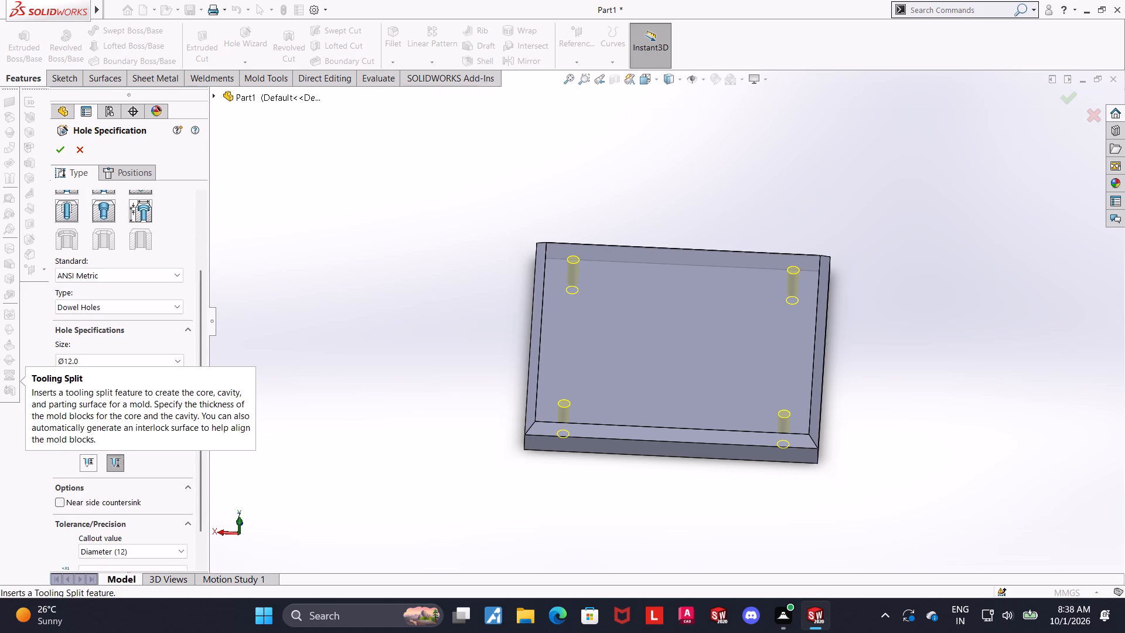
pyautogui.press('Return')
pyautogui.click(97, 459)
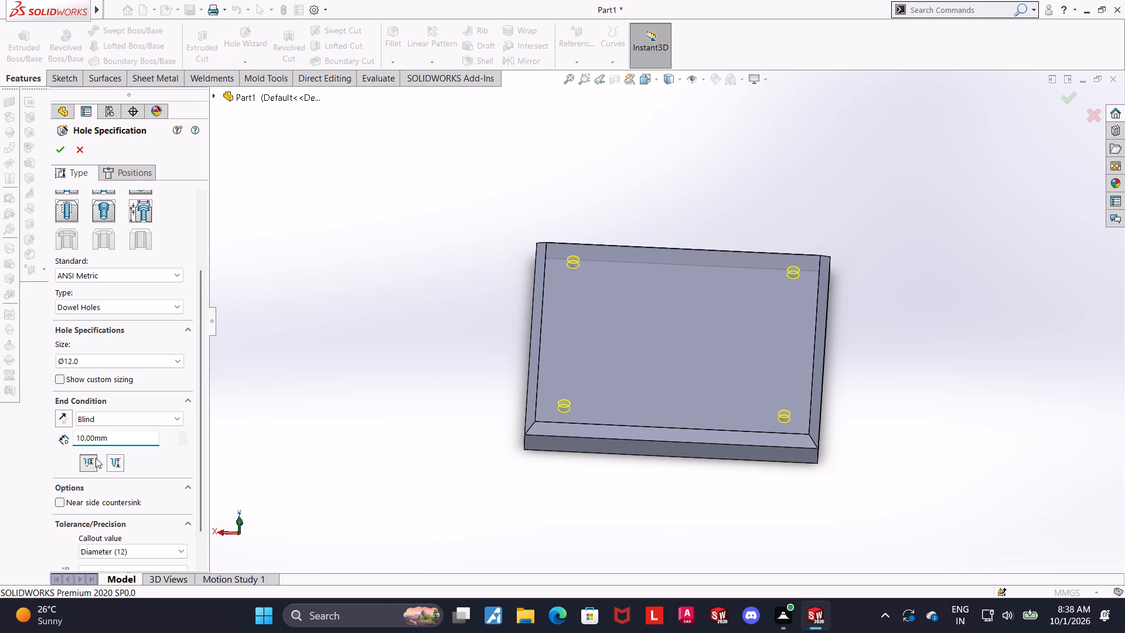
pyautogui.moveTo(387, 366); pyautogui.dragTo(384, 268, button='middle')
pyautogui.click(54, 144)
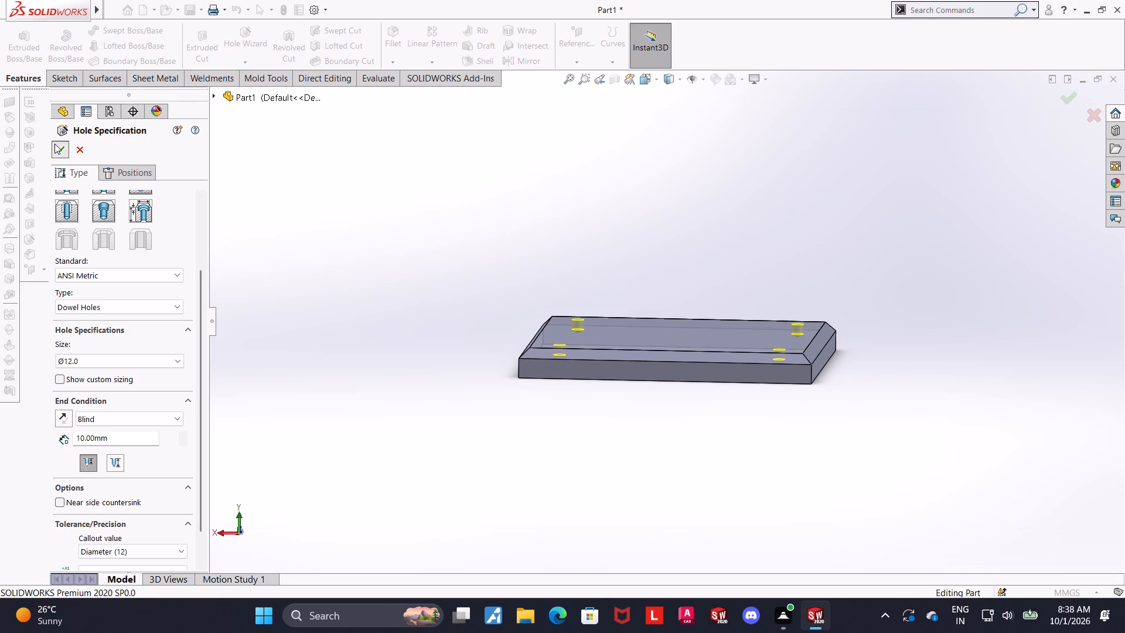
# Examine the dowel holes' depth in a wireframe back view, and check the shaded plate's underside and chamfered face.
pyautogui.click(643, 81)
pyautogui.click(575, 414)
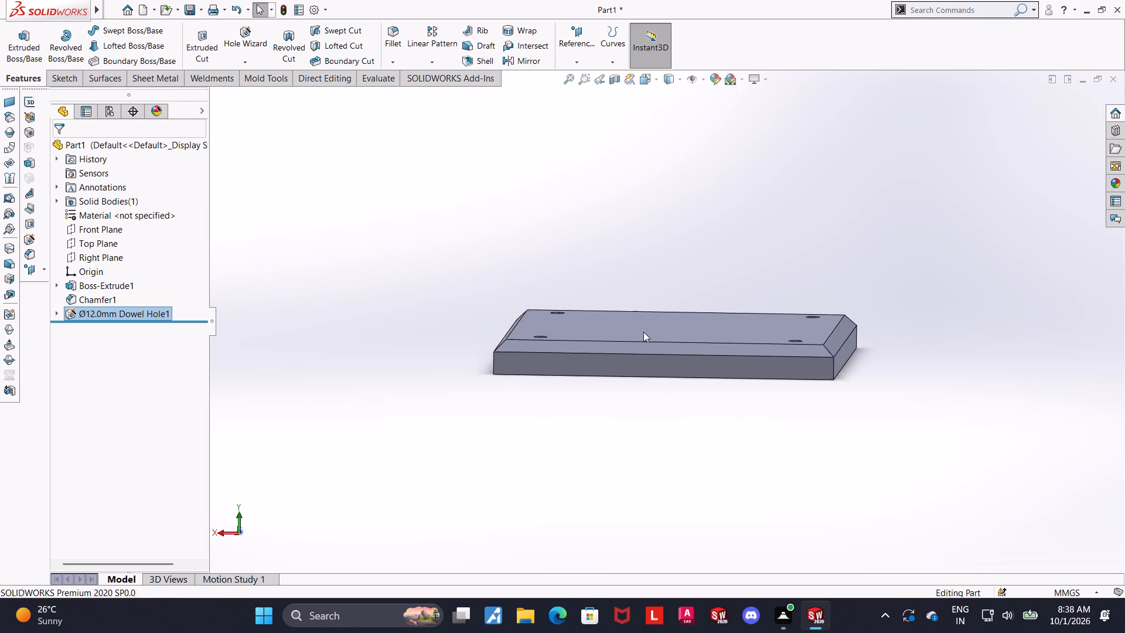
pyautogui.click(682, 79)
pyautogui.click(671, 161)
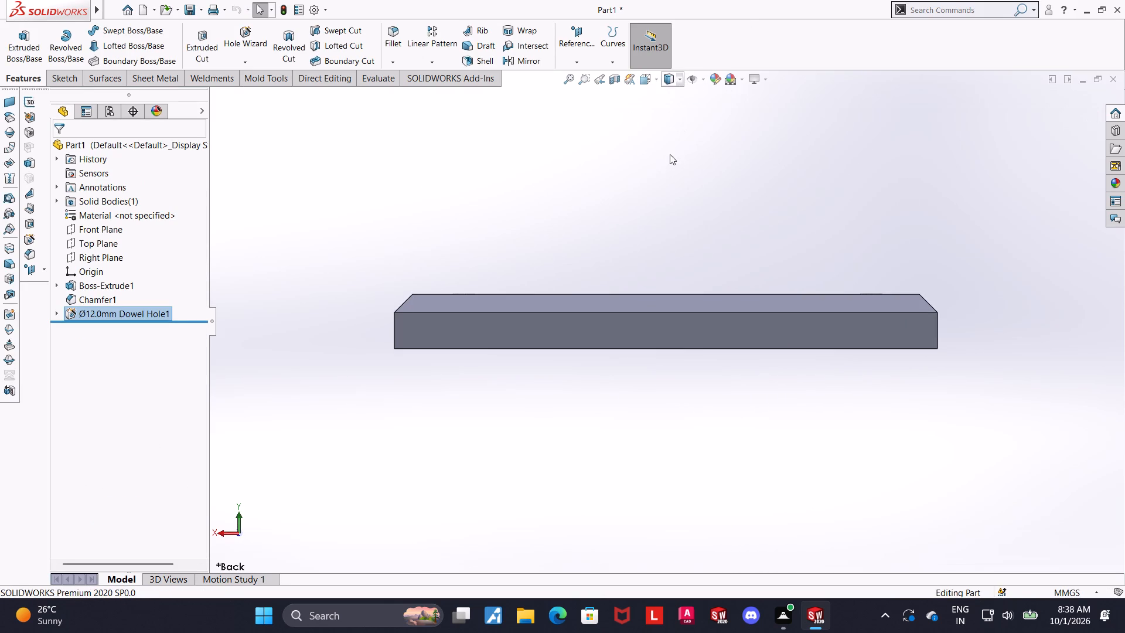
pyautogui.click(776, 154)
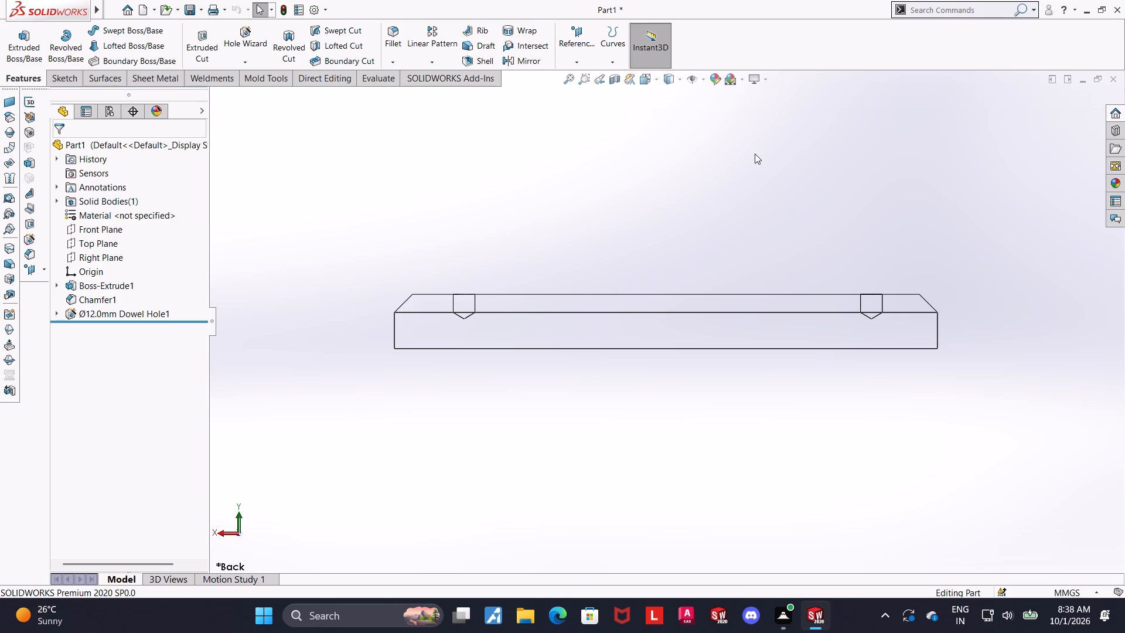
pyautogui.moveTo(607, 110); pyautogui.dragTo(611, 182, button='middle')
pyautogui.moveTo(612, 223); pyautogui.dragTo(596, 160, button='middle')
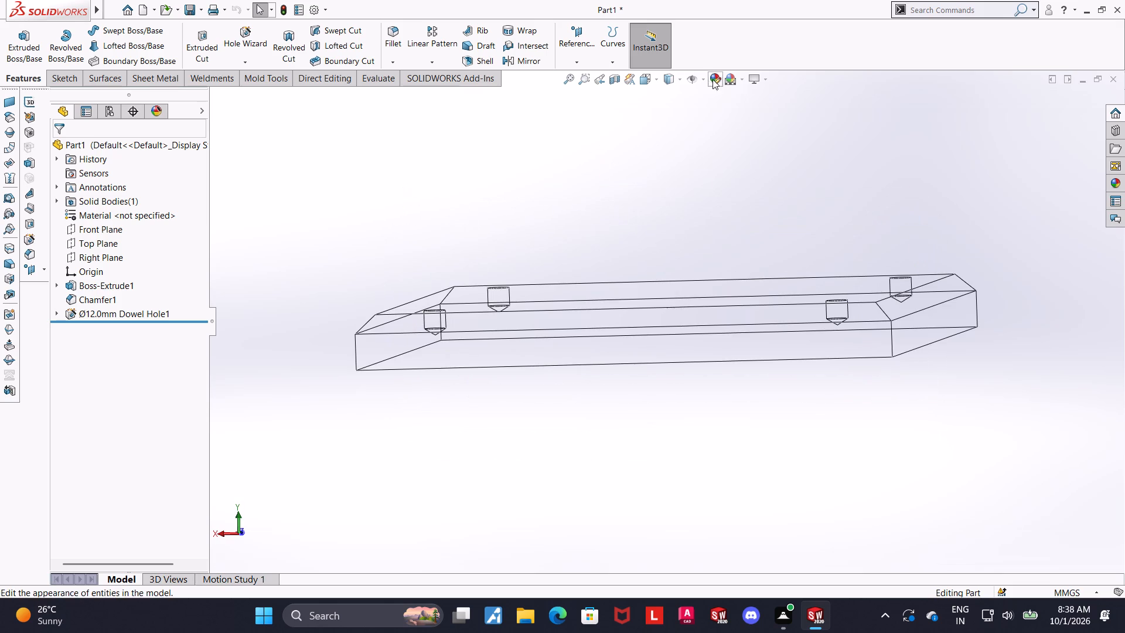
pyautogui.click(673, 73)
pyautogui.moveTo(671, 91); pyautogui.dragTo(671, 86)
pyautogui.scroll(2, 687, 346)
pyautogui.moveTo(687, 318); pyautogui.dragTo(698, 121, button='middle')
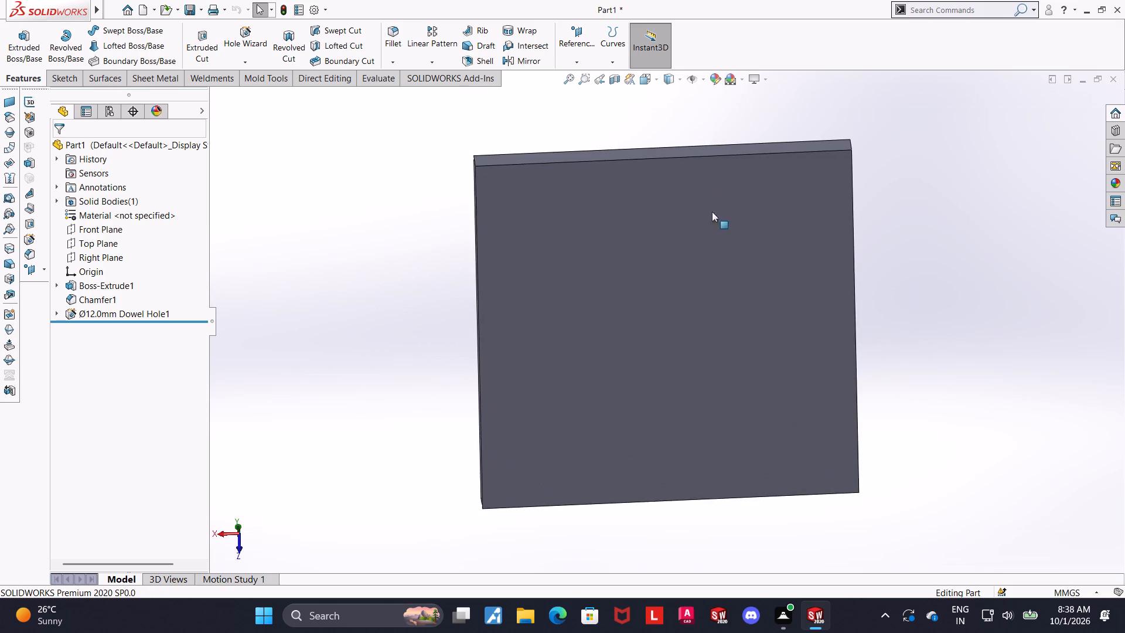
pyautogui.click(678, 256)
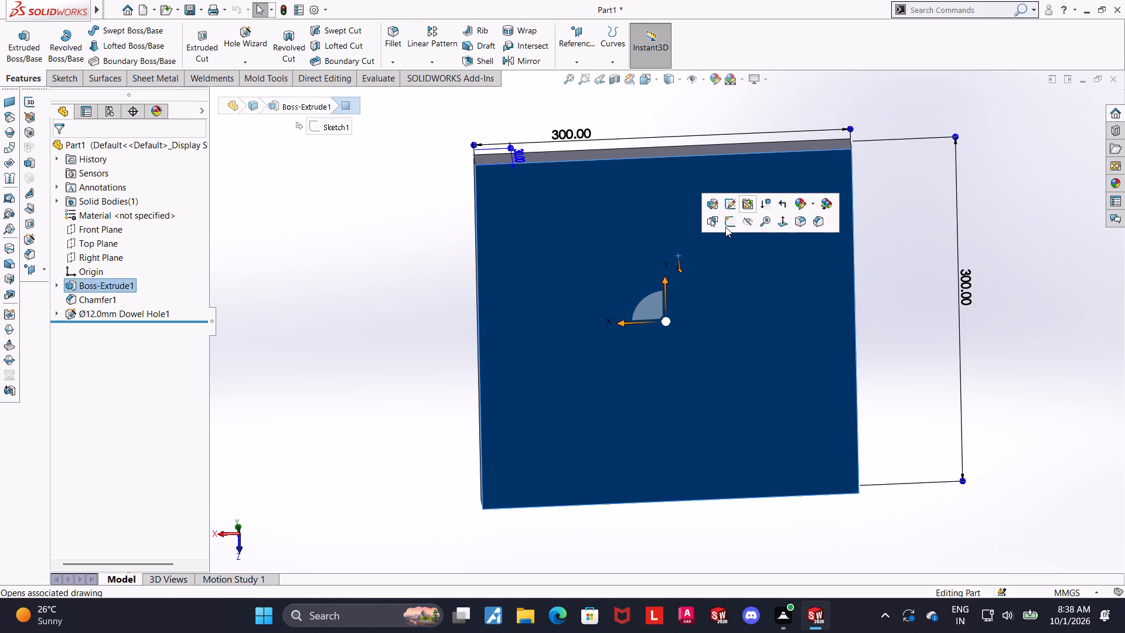
pyautogui.moveTo(717, 167); pyautogui.dragTo(736, 423, button='middle')
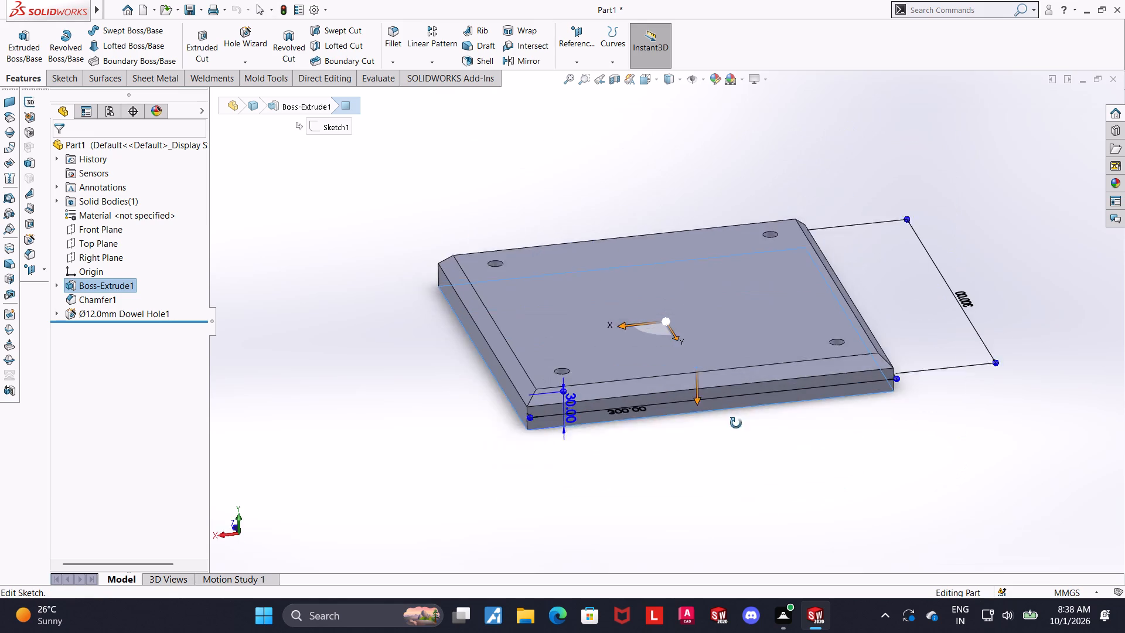
pyautogui.moveTo(736, 423); pyautogui.dragTo(739, 432, button='middle')
pyautogui.scroll(1, 734, 435)
pyautogui.click(739, 500)
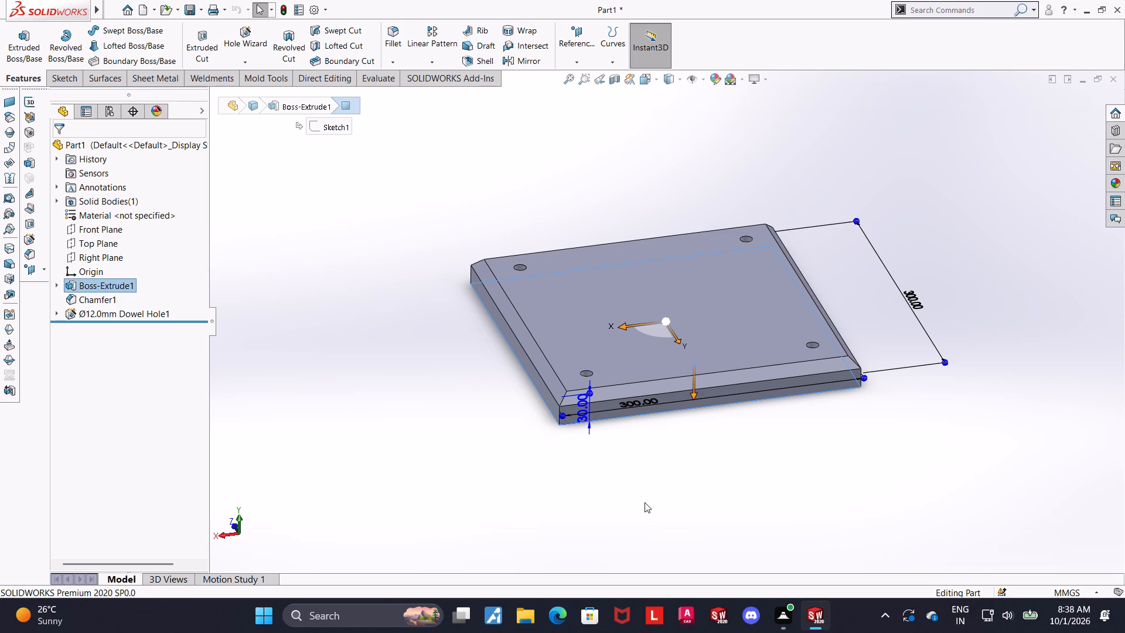
pyautogui.middleClick(645, 498)
pyautogui.click(655, 570)
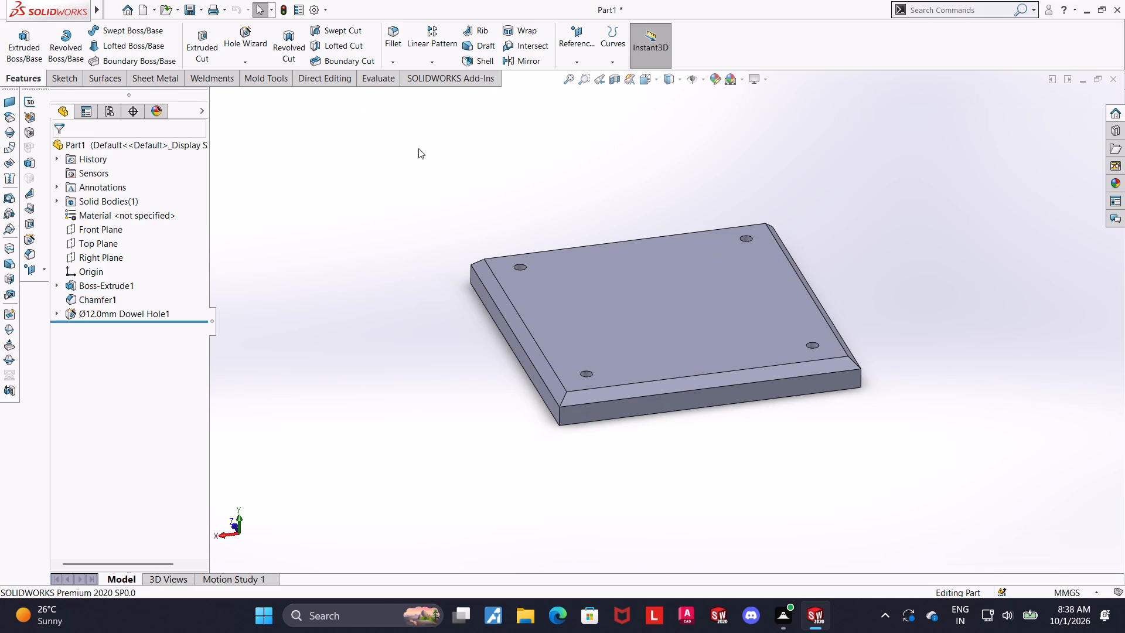
# Set up a symmetric 30 mm fillet on the vertical and chamfer corner edges at the plate's two -Z corners.
pyautogui.click(391, 60)
pyautogui.click(397, 79)
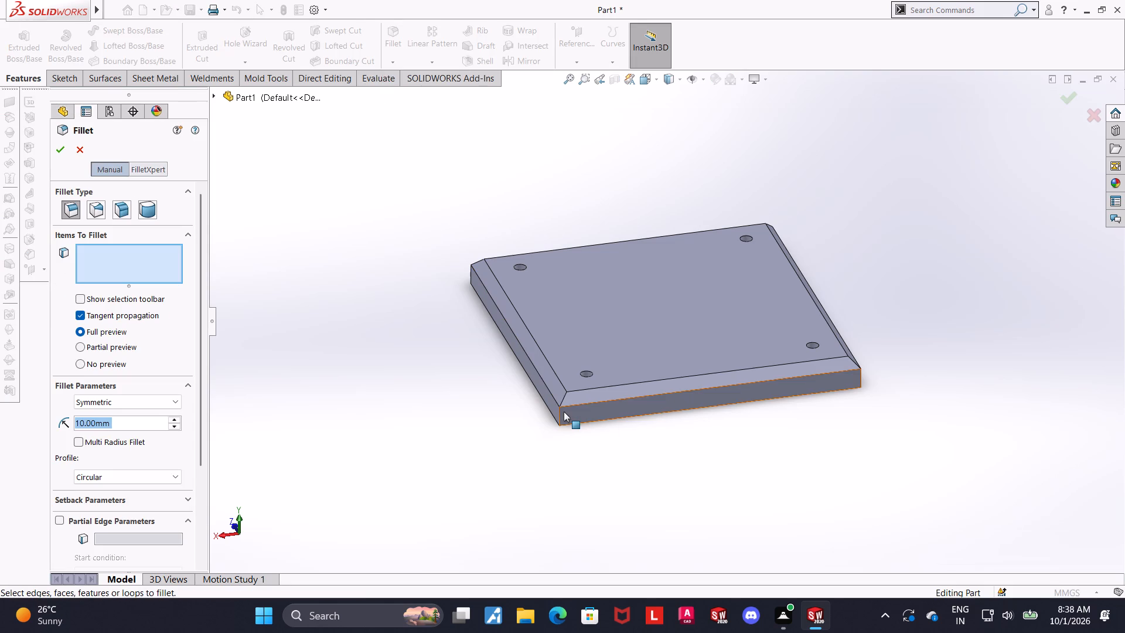
pyautogui.click(560, 411)
pyautogui.click(561, 401)
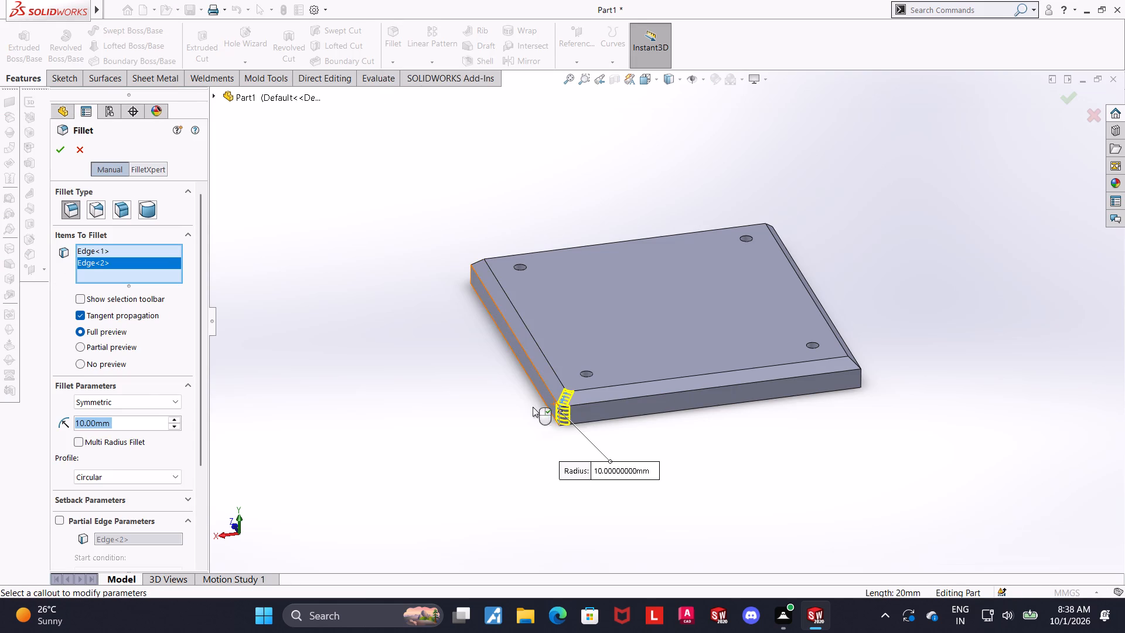
pyautogui.press('3')
pyautogui.press('0')
pyautogui.press('Return')
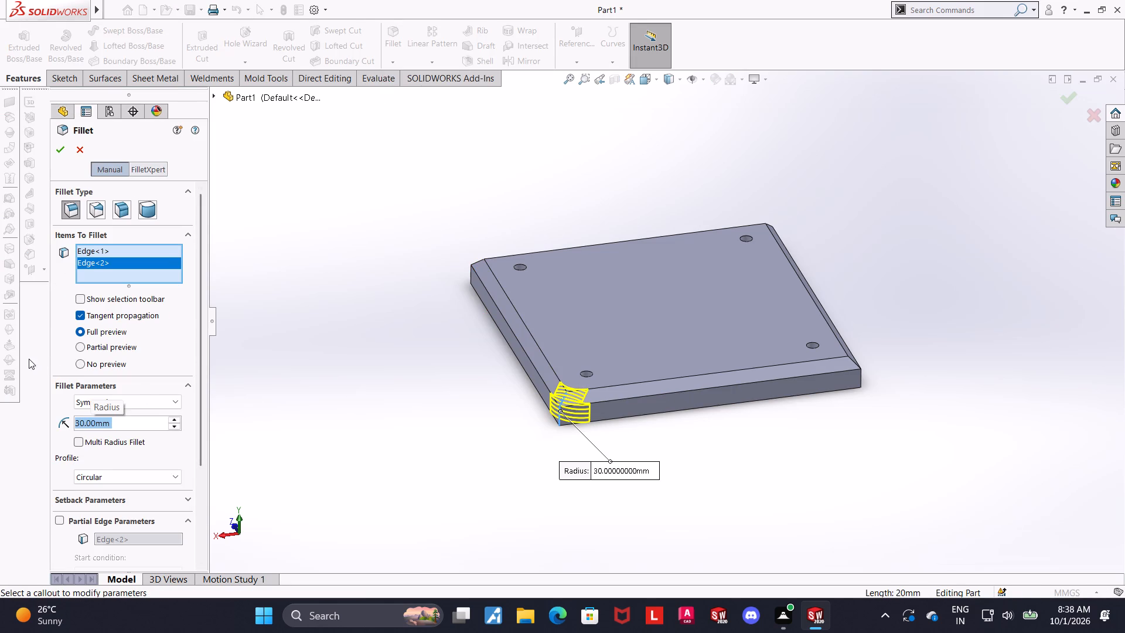
pyautogui.click(859, 376)
pyautogui.click(856, 365)
# Add the vertical and chamfer edges of the two +Z corners to the 30 mm fillet and apply it.
pyautogui.moveTo(869, 325); pyautogui.dragTo(837, 478, button='middle')
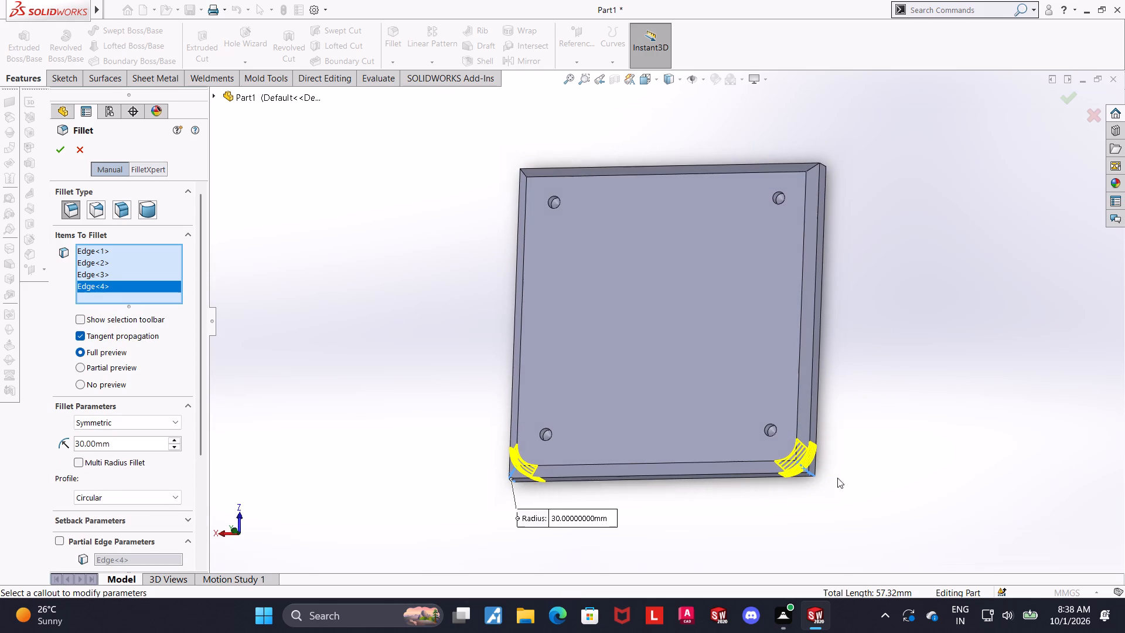
pyautogui.moveTo(837, 478); pyautogui.dragTo(834, 478, button='middle')
pyautogui.click(810, 169)
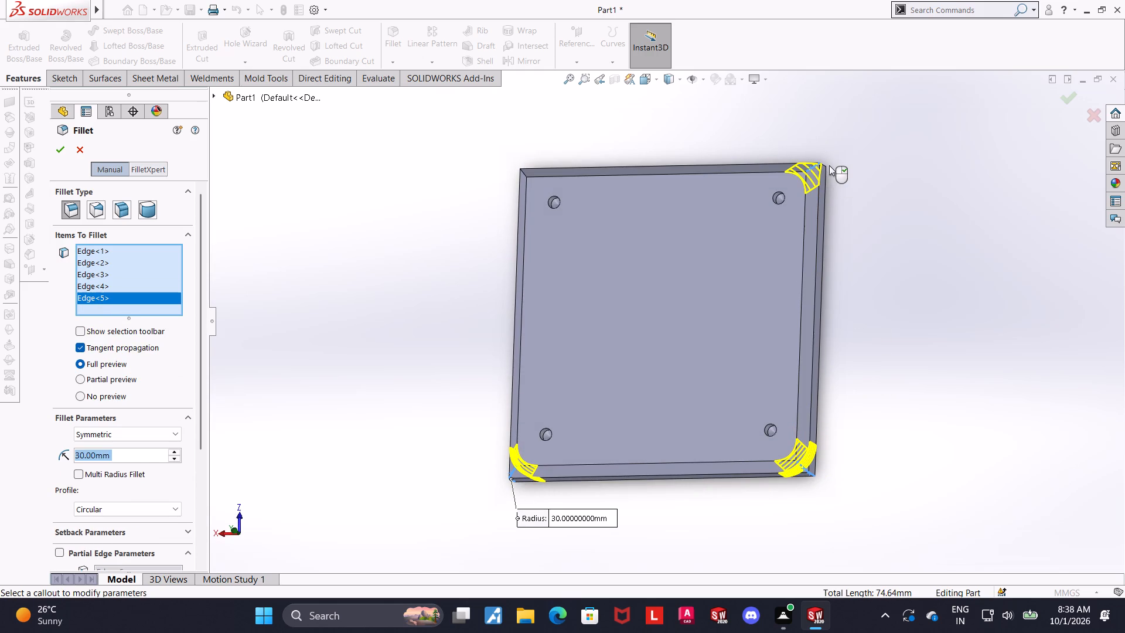
pyautogui.moveTo(837, 207); pyautogui.dragTo(827, 287, button='middle')
pyautogui.click(817, 195)
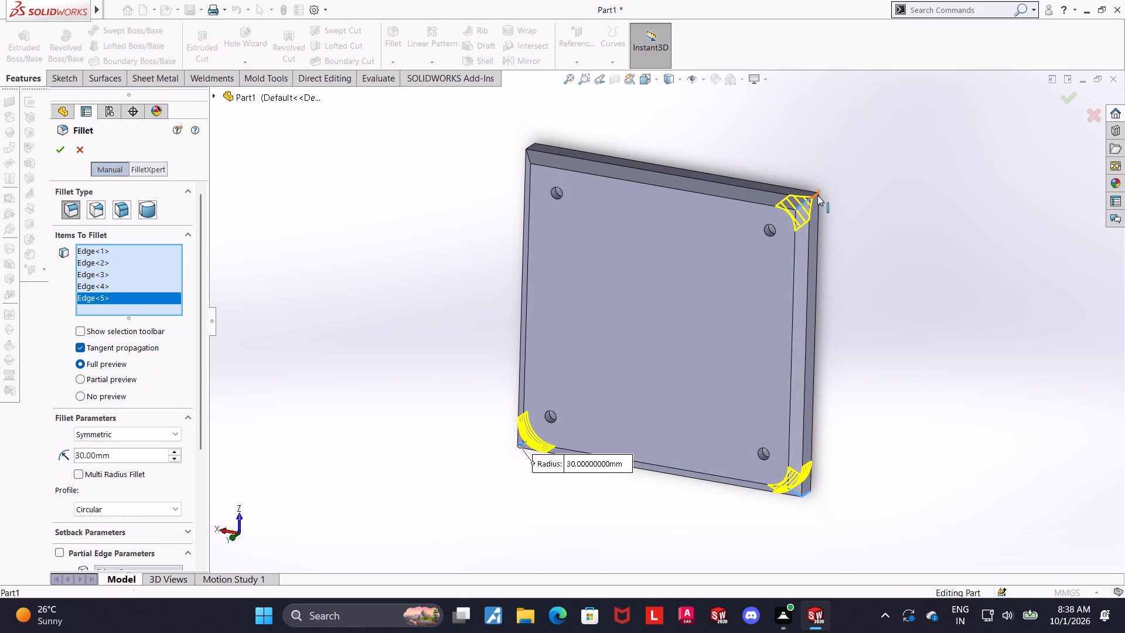
pyautogui.moveTo(476, 165); pyautogui.dragTo(546, 179, button='middle')
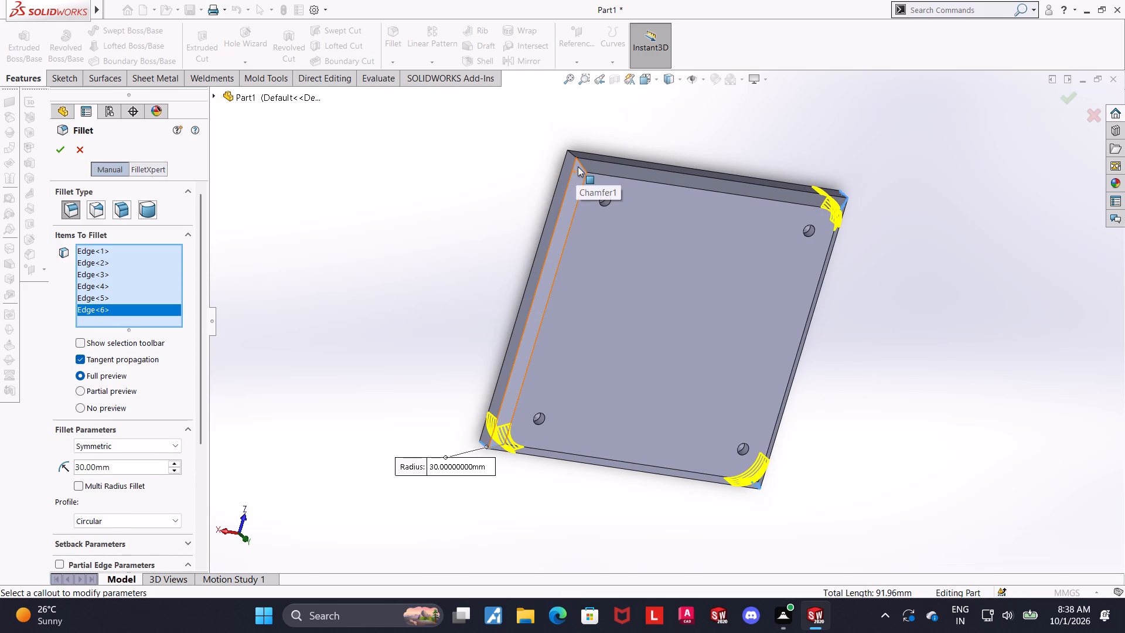
pyautogui.click(580, 166)
pyautogui.click(570, 153)
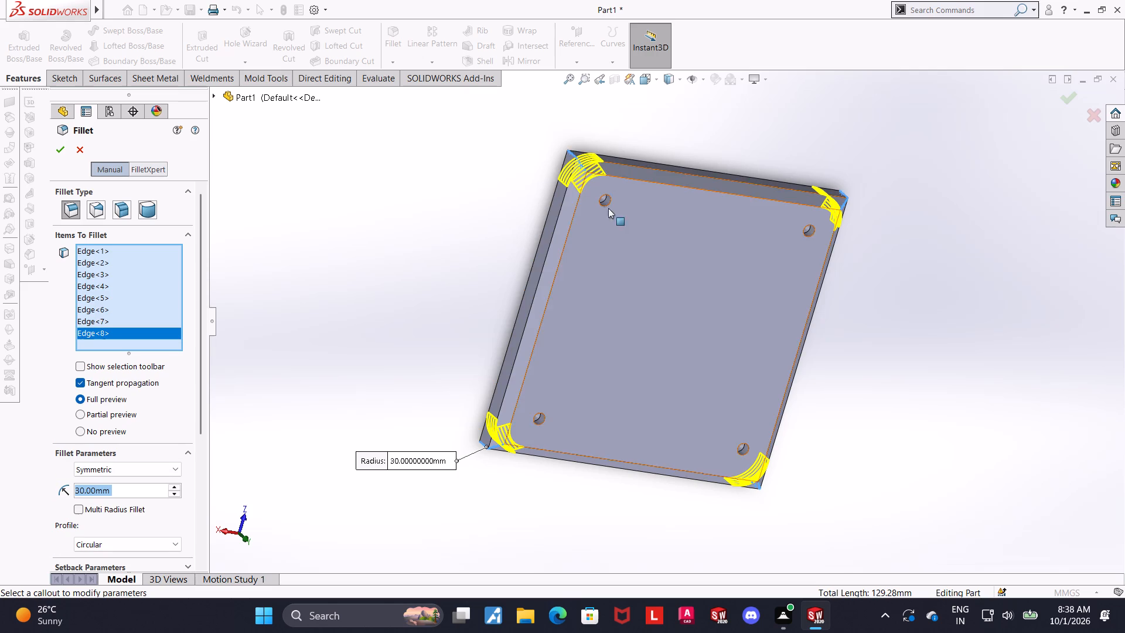
pyautogui.moveTo(630, 356); pyautogui.dragTo(609, 149, button='middle')
pyautogui.click(58, 156)
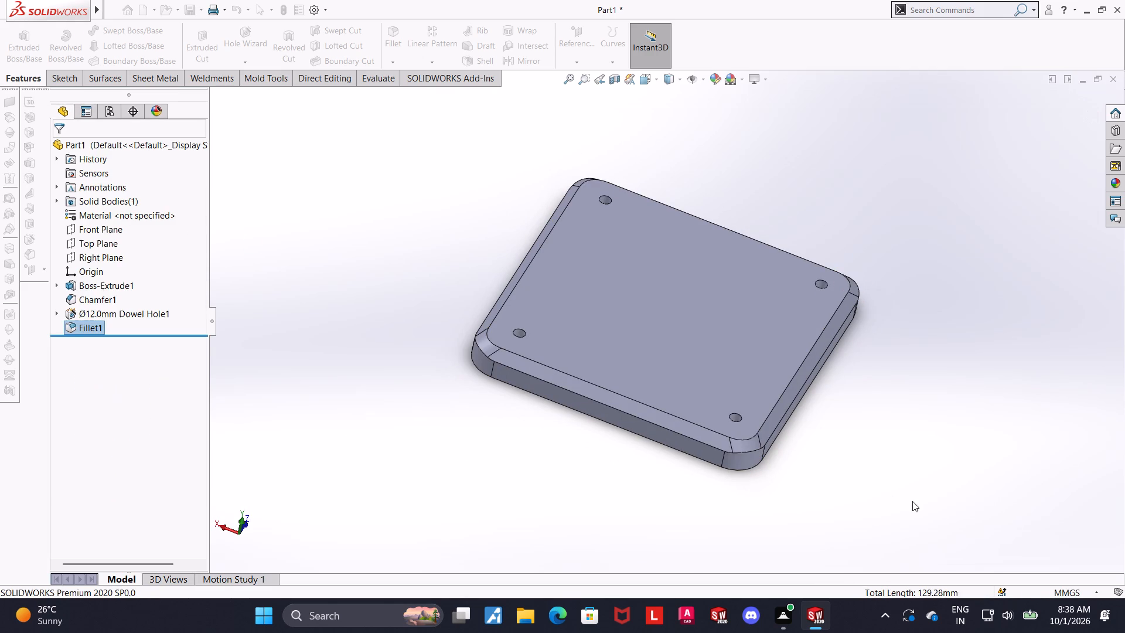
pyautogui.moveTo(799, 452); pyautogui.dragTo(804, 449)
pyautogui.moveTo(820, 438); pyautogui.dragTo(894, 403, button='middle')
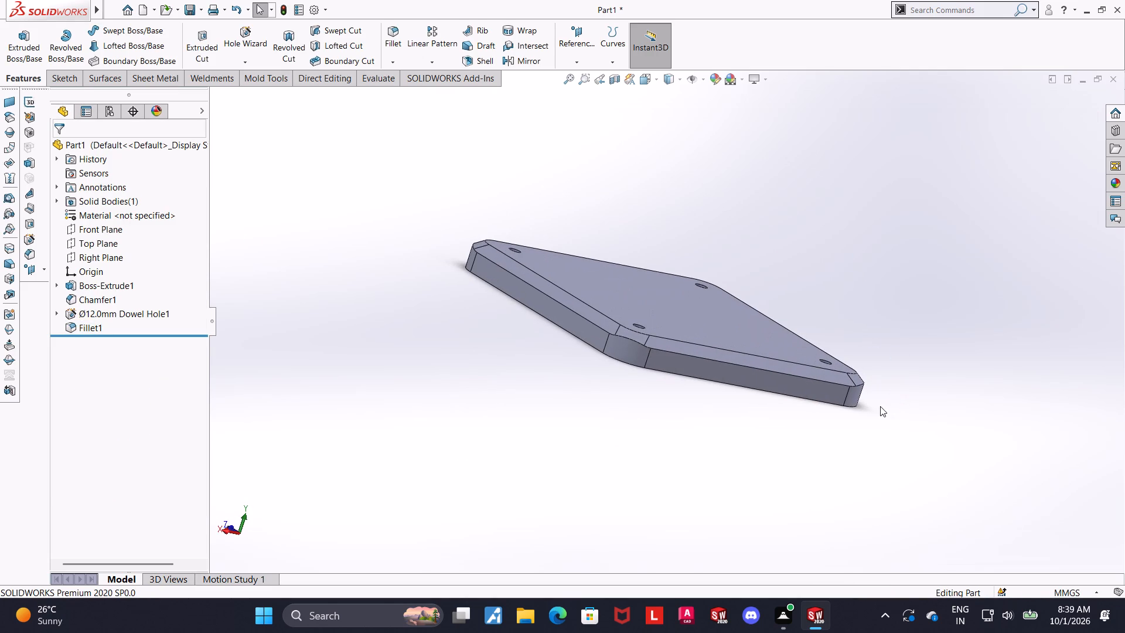
# Delete the first chamfer feature together with the fillet that depends on it.
pyautogui.moveTo(864, 420); pyautogui.dragTo(853, 429, button='middle')
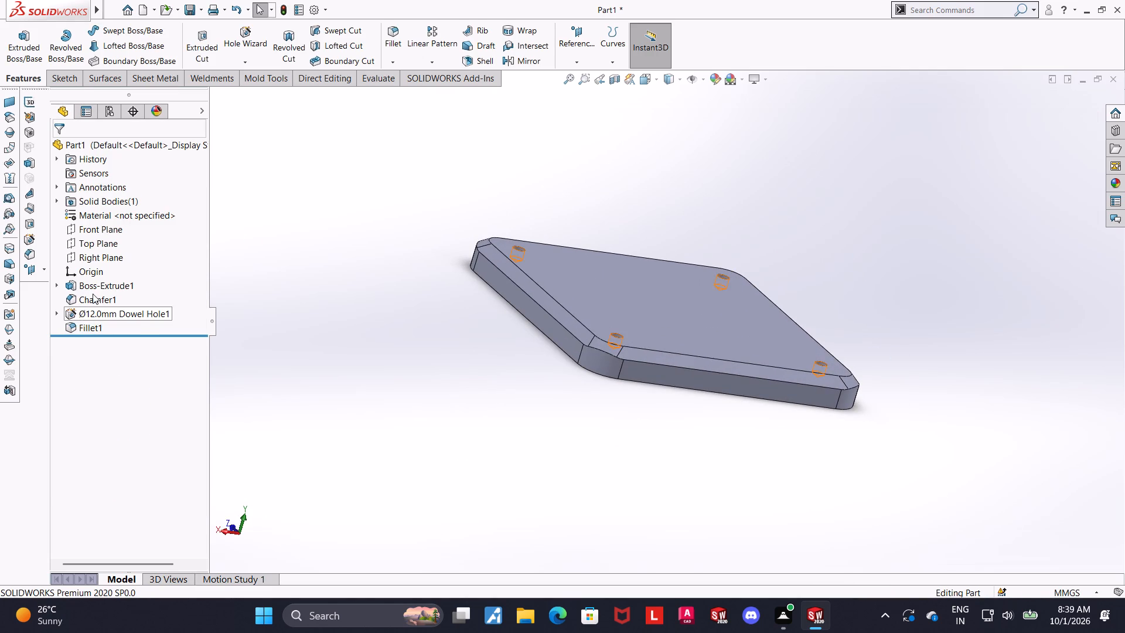
pyautogui.rightClick(93, 294)
pyautogui.click(115, 358)
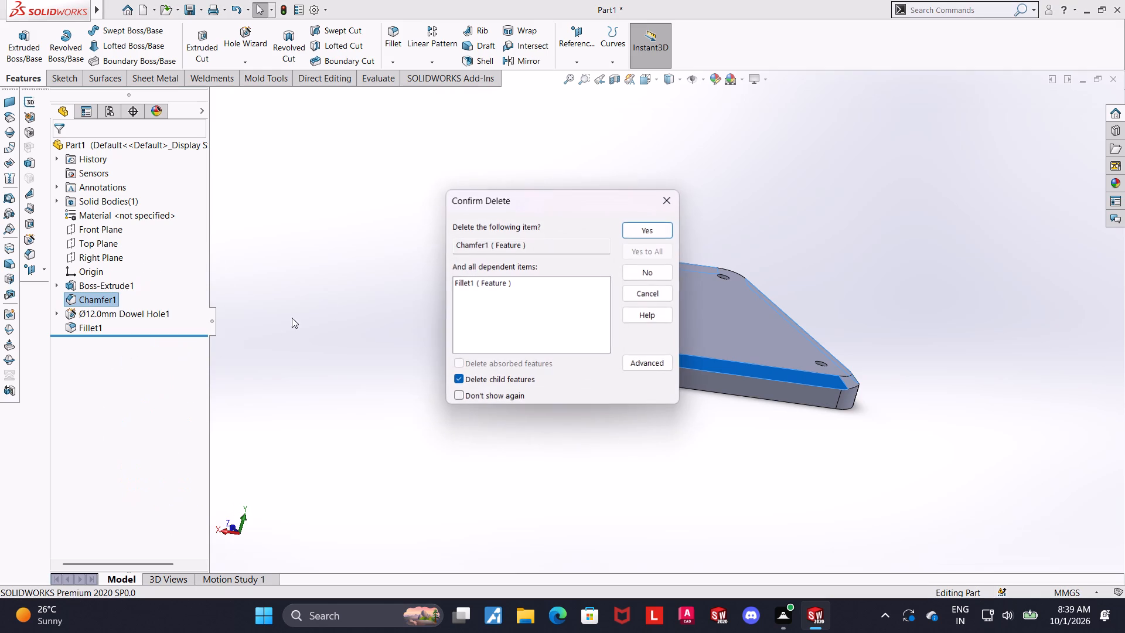
pyautogui.click(631, 236)
pyautogui.click(608, 359)
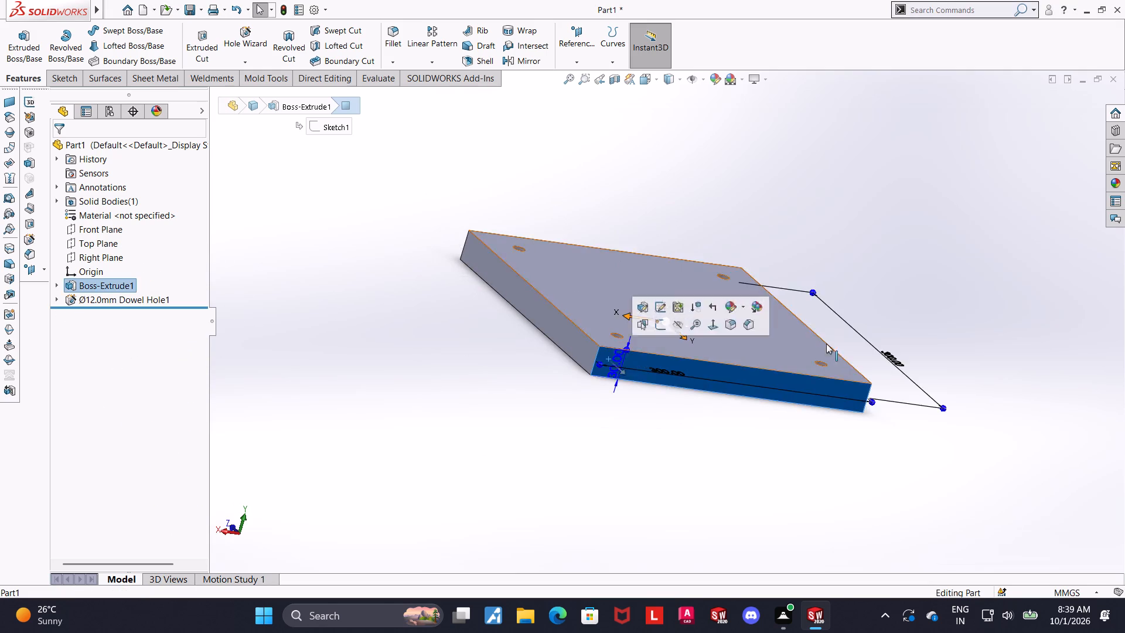
pyautogui.moveTo(838, 342); pyautogui.dragTo(751, 401, button='middle')
pyautogui.click(1041, 405)
# Fillet the plate's four vertical corner edges with a symmetric 30 mm radius.
pyautogui.moveTo(757, 443); pyautogui.dragTo(817, 414, button='middle')
pyautogui.scroll(-1, 813, 414)
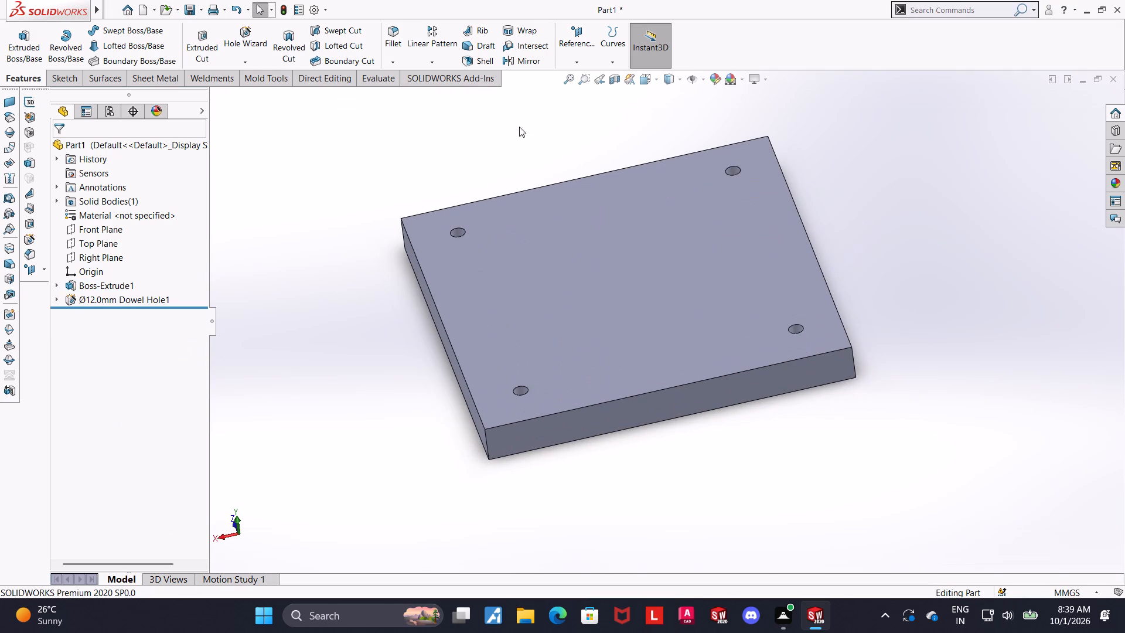
pyautogui.click(392, 36)
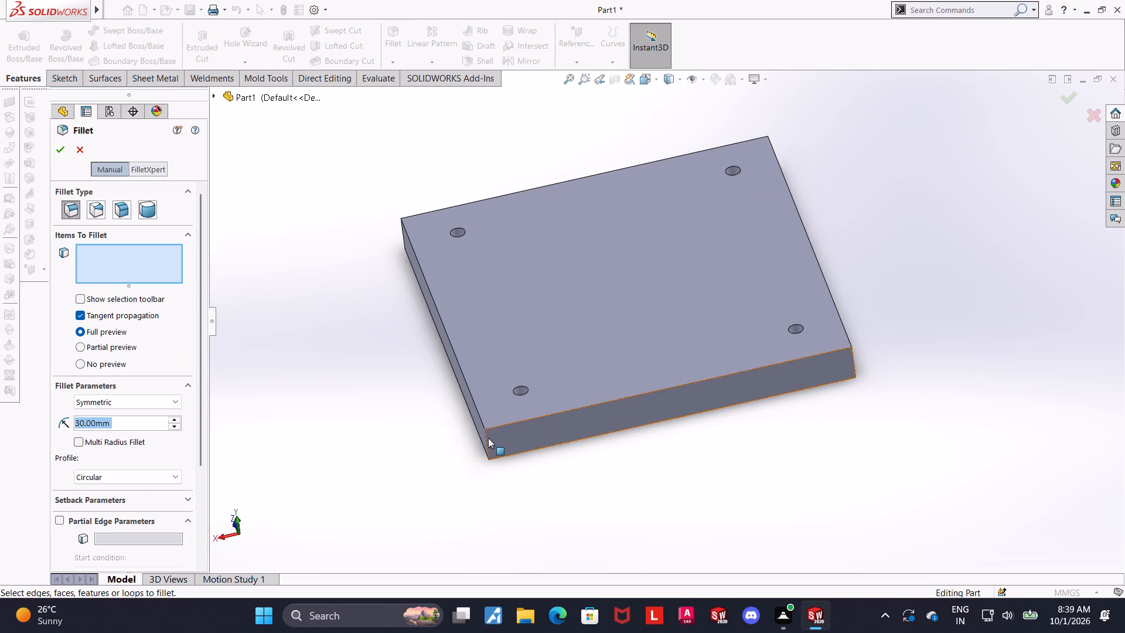
pyautogui.click(486, 438)
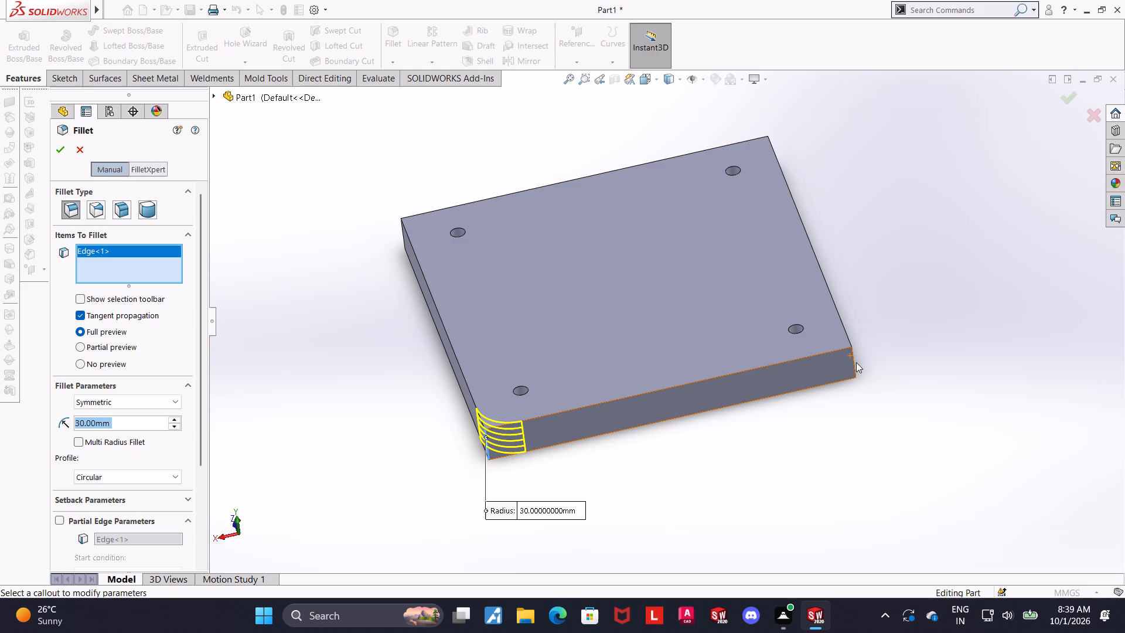
pyautogui.click(854, 362)
pyautogui.moveTo(688, 314); pyautogui.dragTo(797, 484, button='middle')
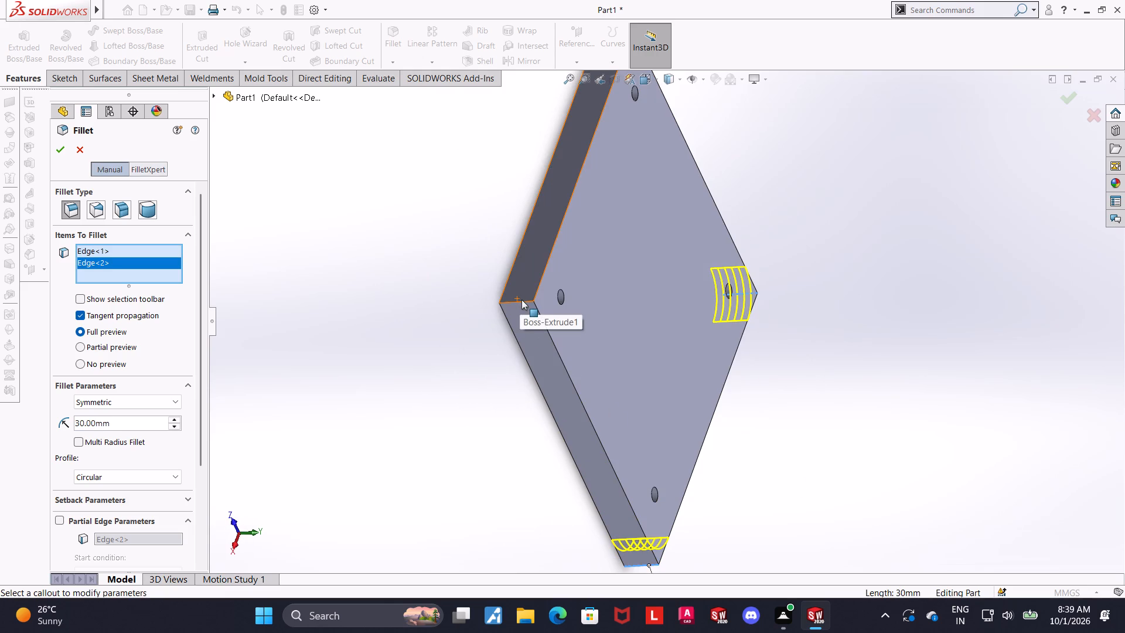
pyautogui.click(523, 304)
pyautogui.moveTo(574, 264); pyautogui.dragTo(531, 398, button='middle')
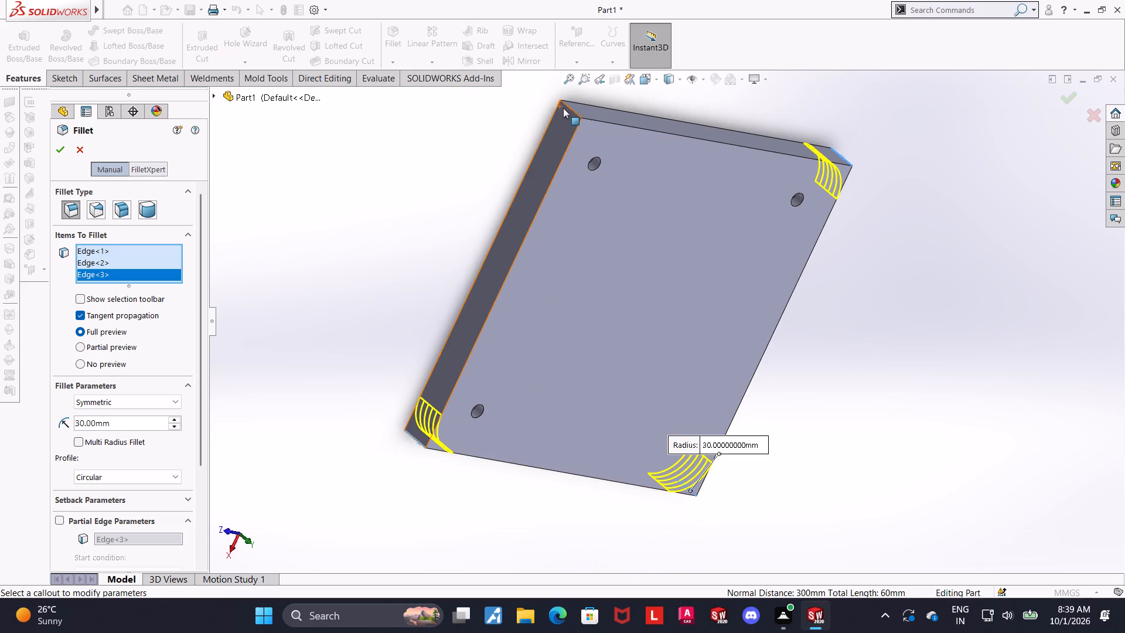
pyautogui.click(575, 112)
pyautogui.moveTo(895, 377); pyautogui.dragTo(833, 178, button='middle')
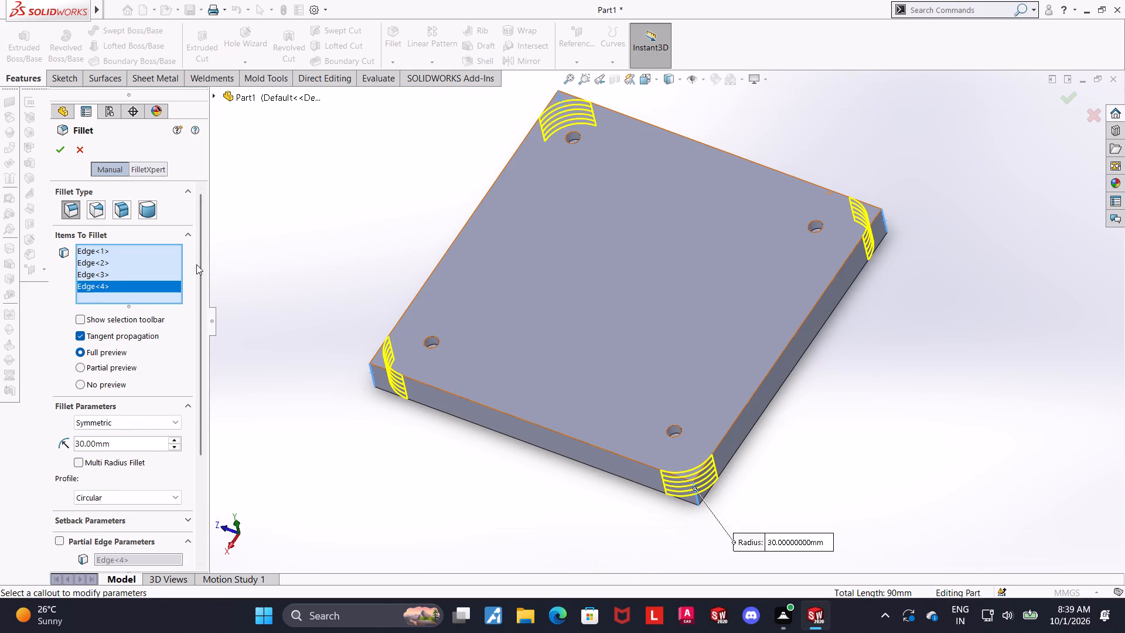
pyautogui.click(62, 154)
pyautogui.click(824, 414)
# Chamfer the plate's top outer edge loop by 10 mm at 45 degrees, with tangent propagation.
pyautogui.moveTo(830, 423); pyautogui.dragTo(833, 381, button='middle')
pyautogui.click(397, 62)
pyautogui.click(401, 90)
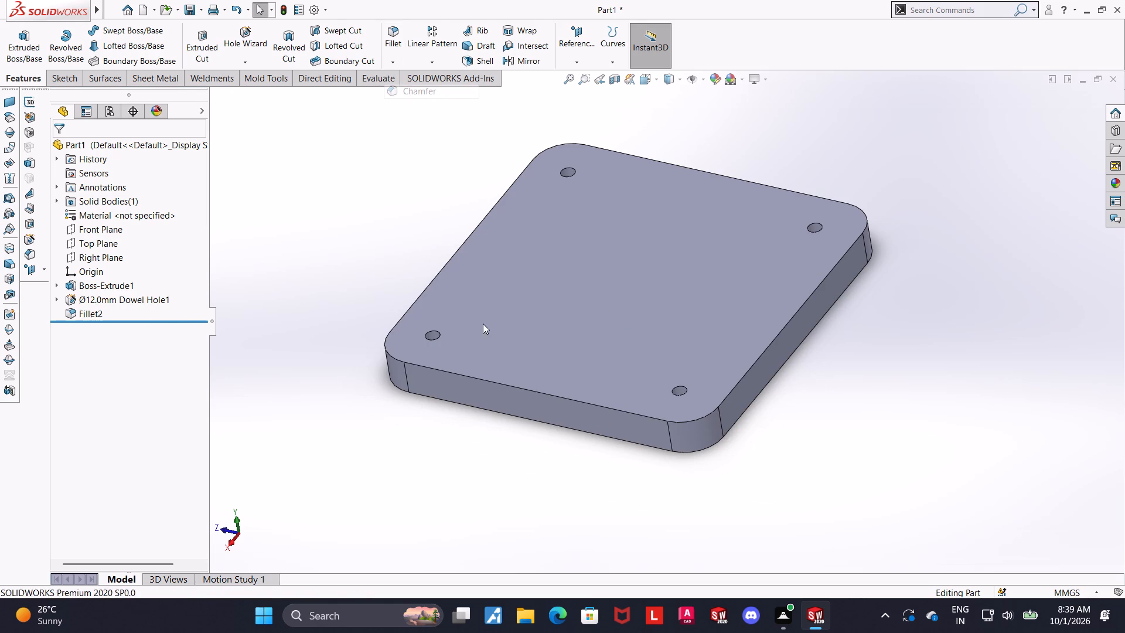
pyautogui.click(483, 380)
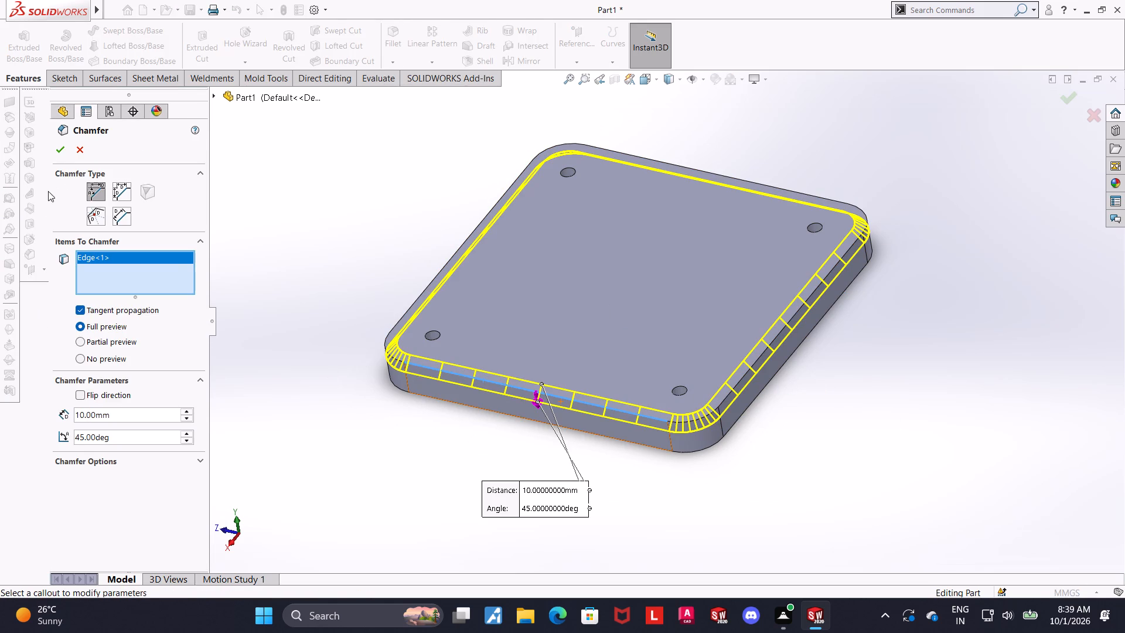
pyautogui.click(55, 151)
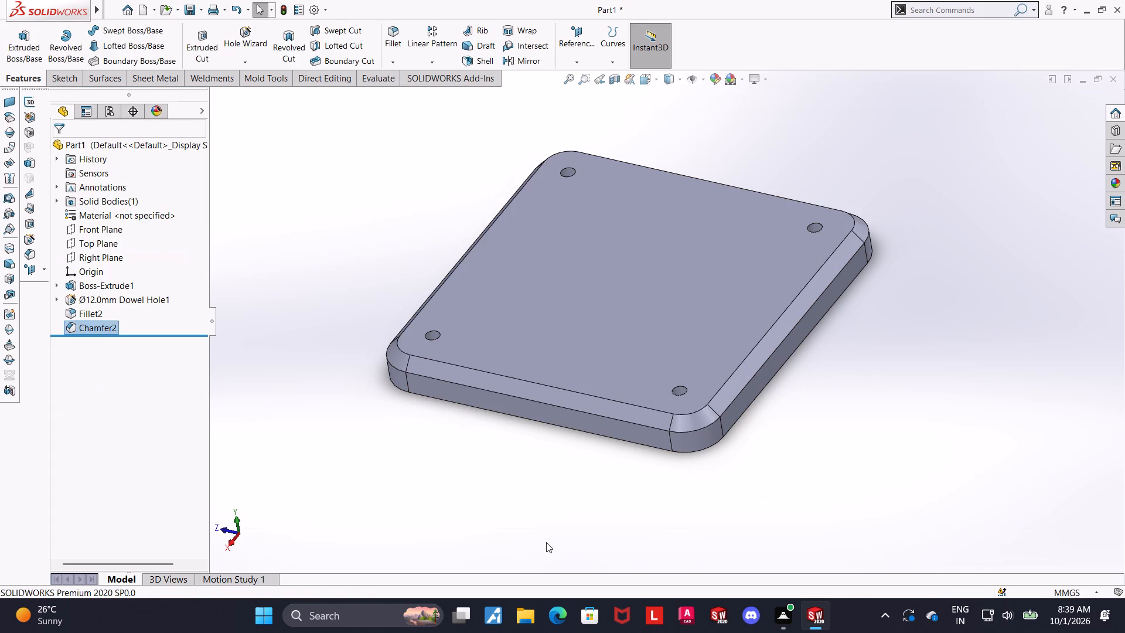
# Place four Ø12 ANSI Metric dowel holes, blind 10 mm deep, near the corners of the plate's underside using a 3D sketch.
pyautogui.moveTo(513, 537); pyautogui.dragTo(516, 531)
pyautogui.moveTo(564, 481); pyautogui.dragTo(642, 410, button='middle')
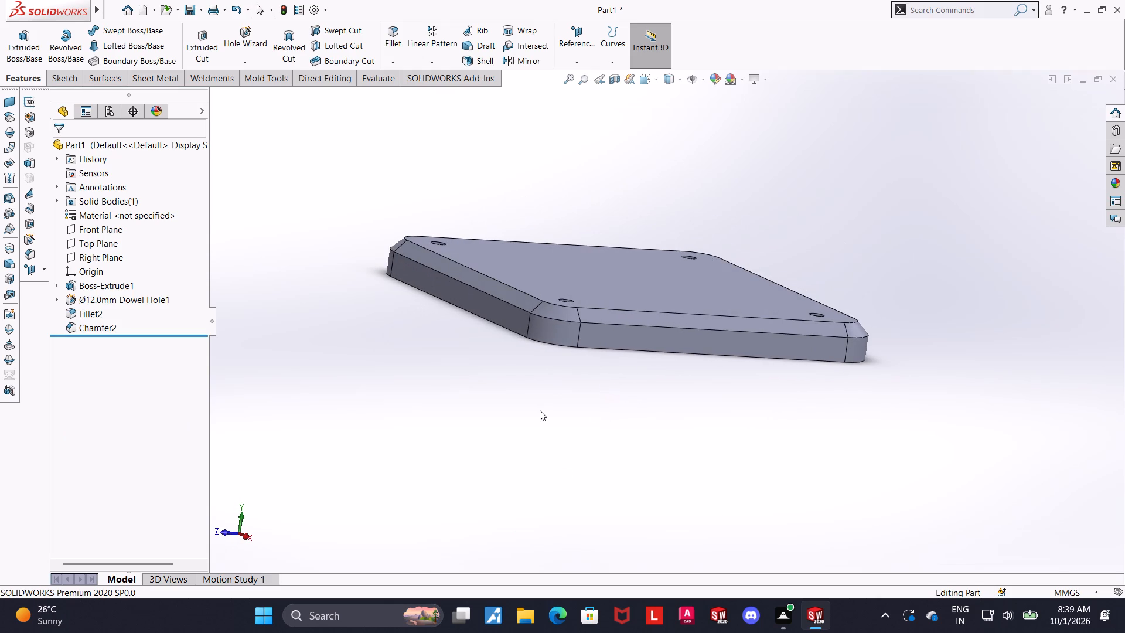
pyautogui.moveTo(539, 409); pyautogui.dragTo(542, 554, button='middle')
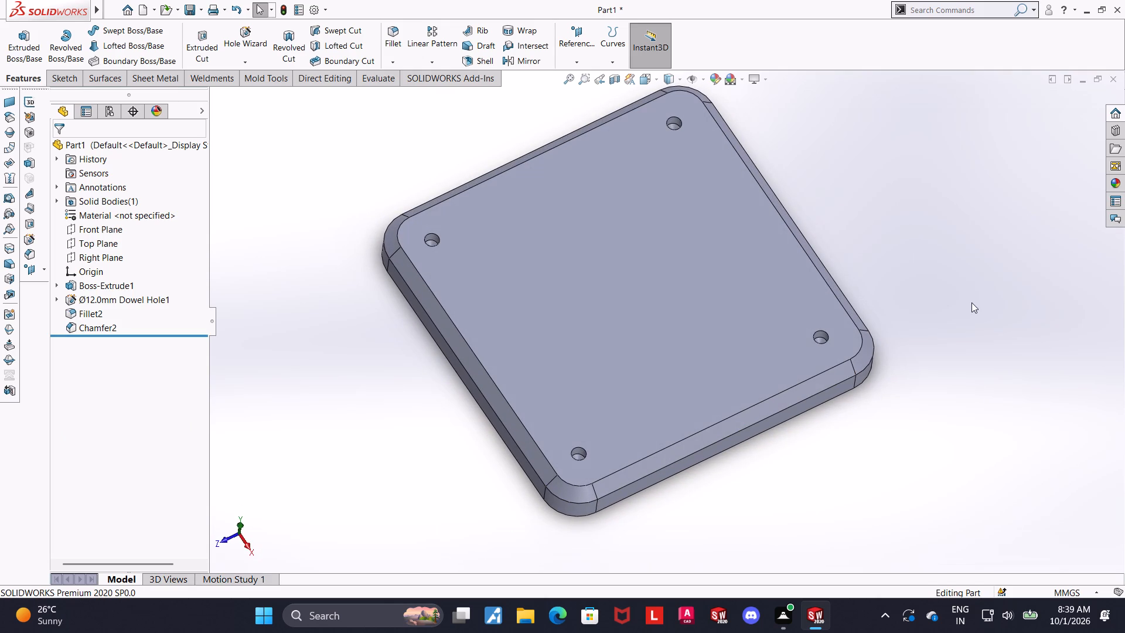
pyautogui.moveTo(955, 375); pyautogui.dragTo(877, 0, button='middle')
pyautogui.moveTo(887, 346); pyautogui.dragTo(925, 274, button='middle')
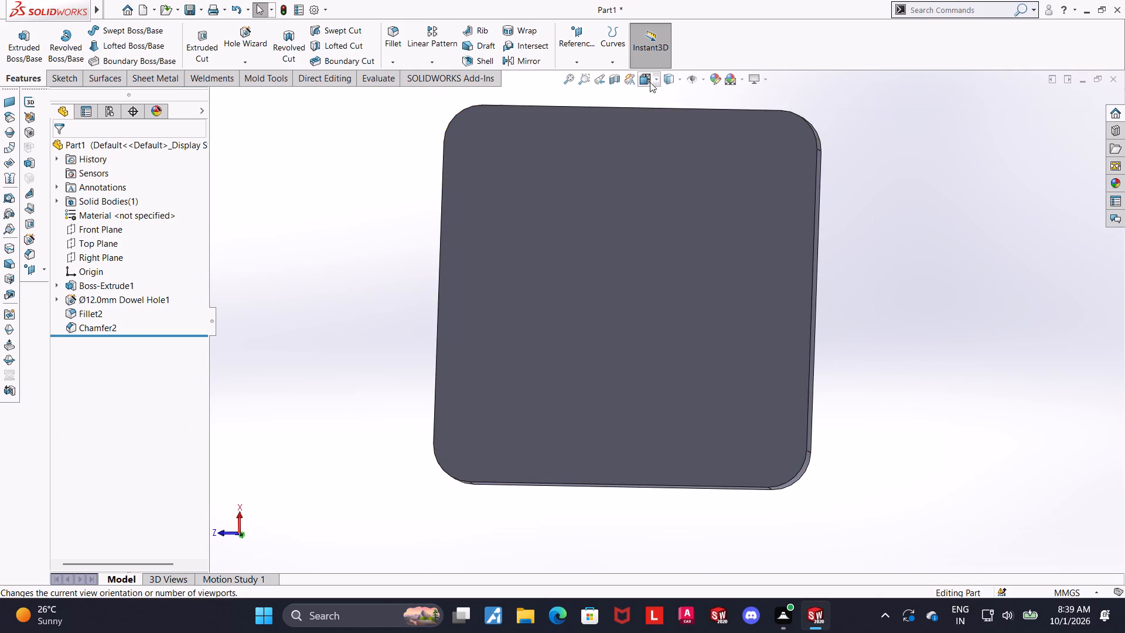
pyautogui.click(650, 82)
pyautogui.click(555, 313)
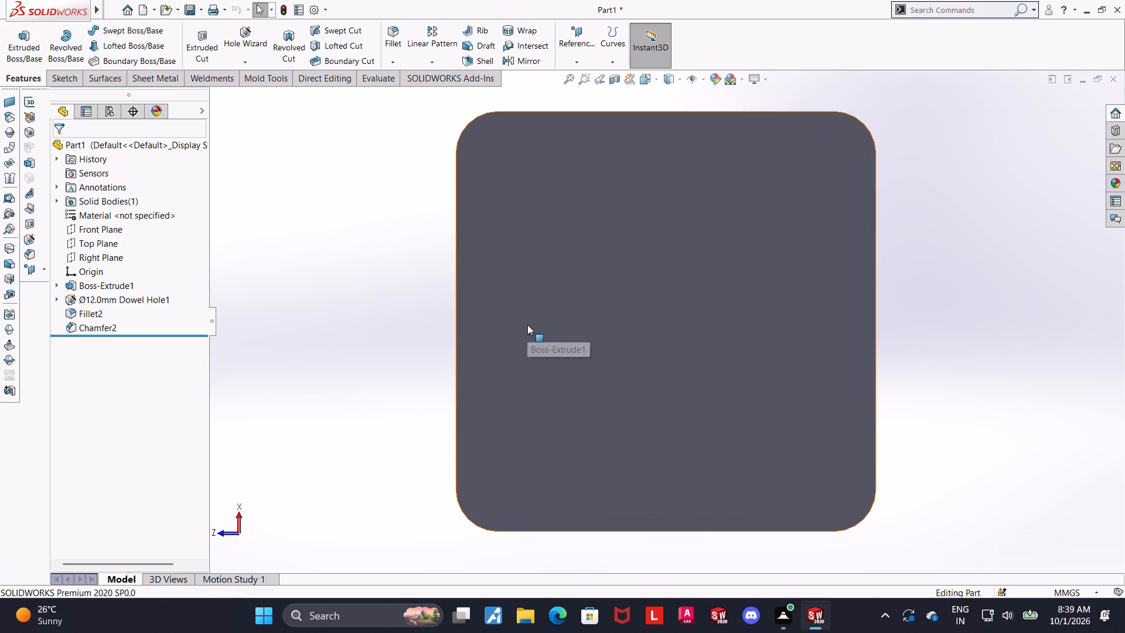
pyautogui.click(250, 43)
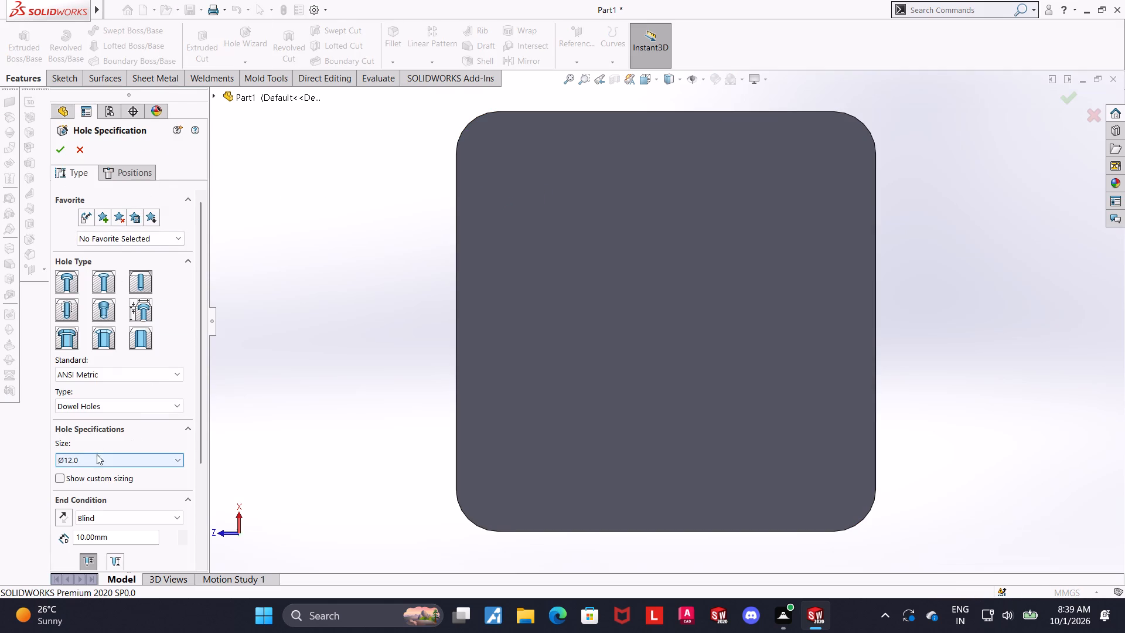
pyautogui.click(134, 173)
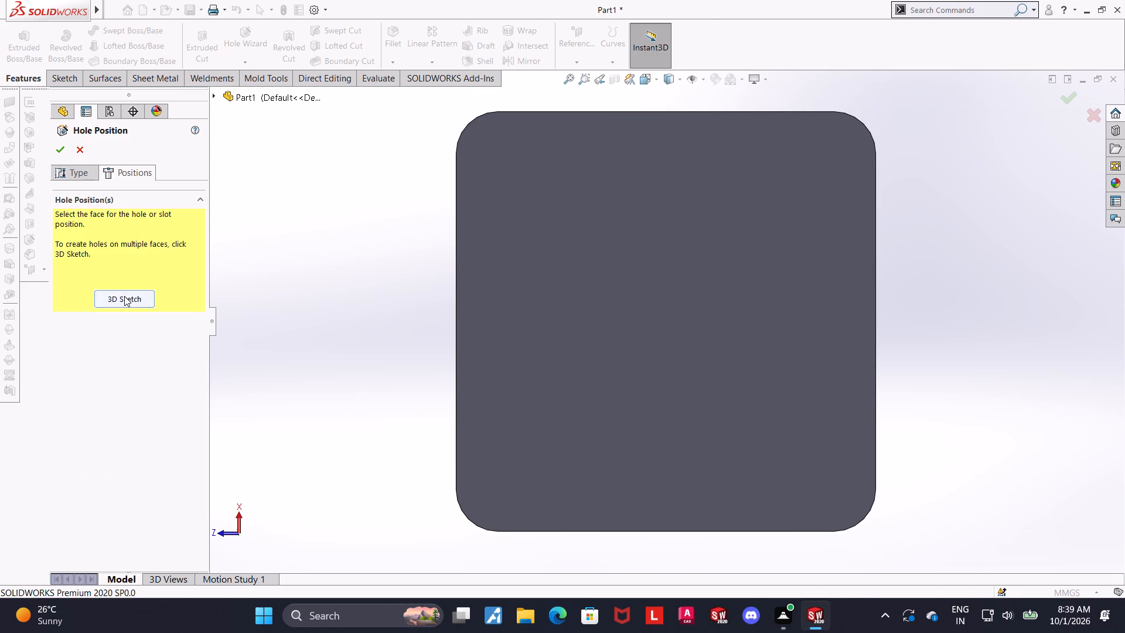
pyautogui.click(124, 297)
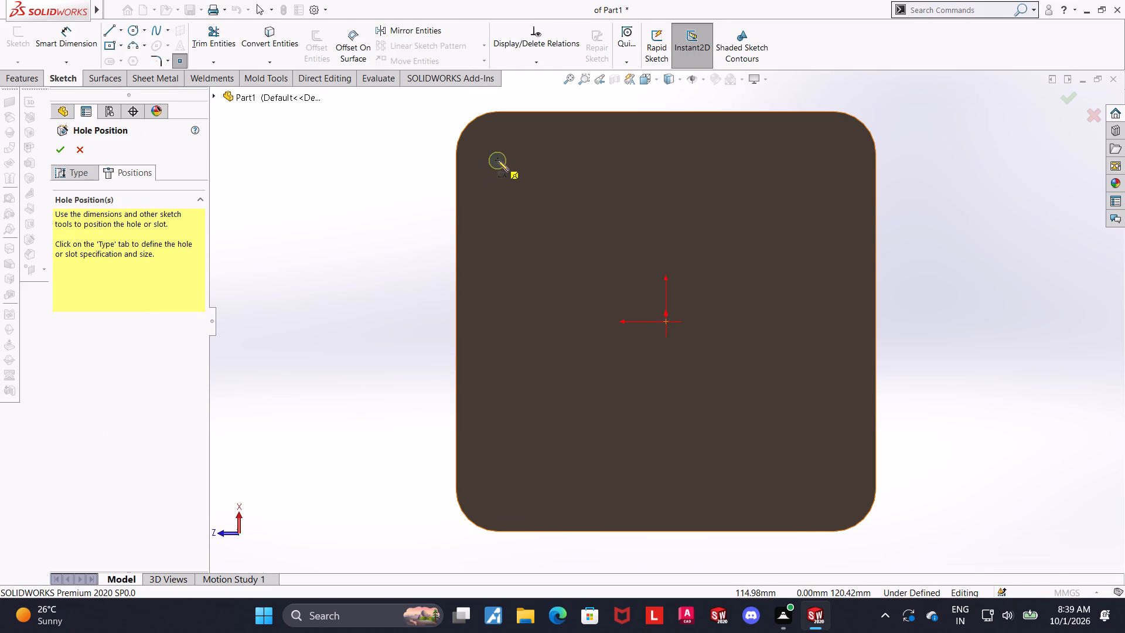
pyautogui.click(501, 152)
pyautogui.click(815, 156)
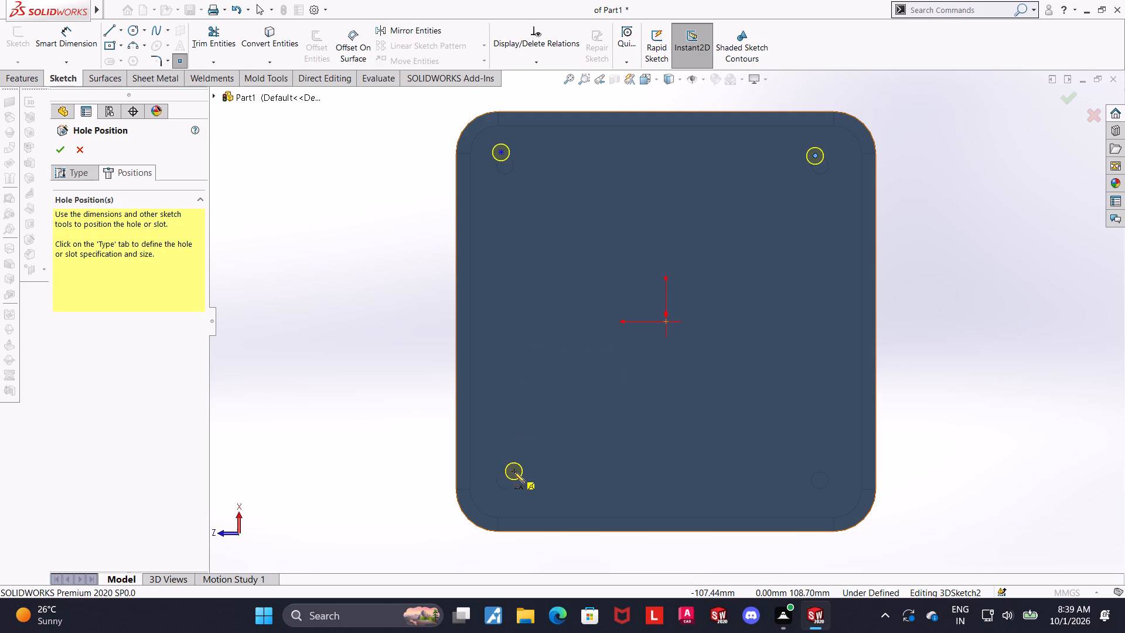
pyautogui.click(503, 486)
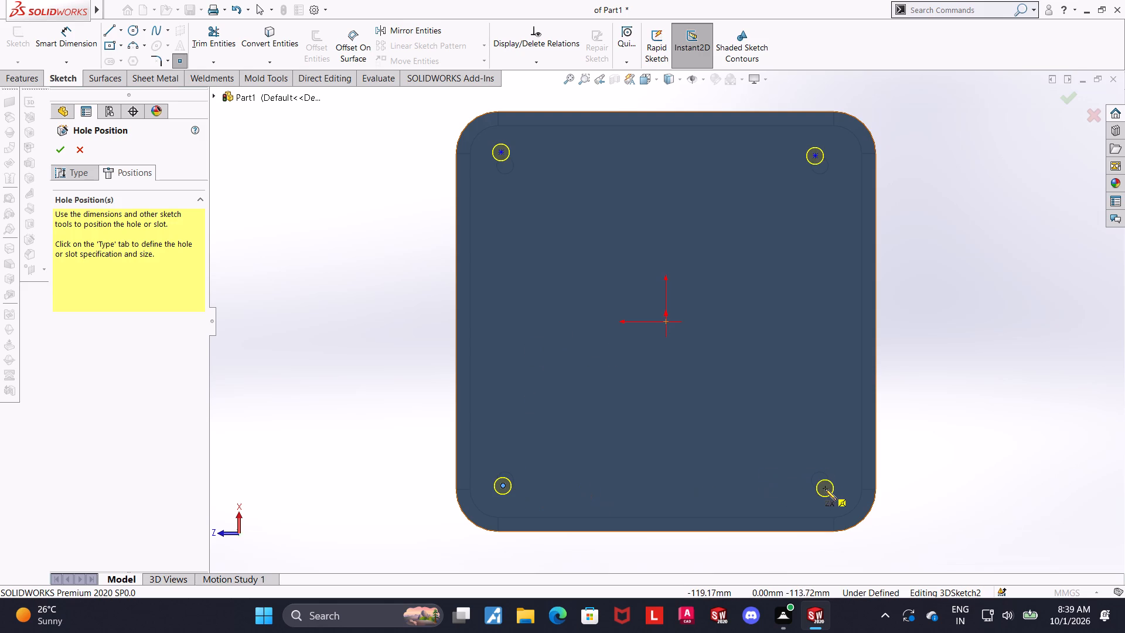
pyautogui.click(825, 489)
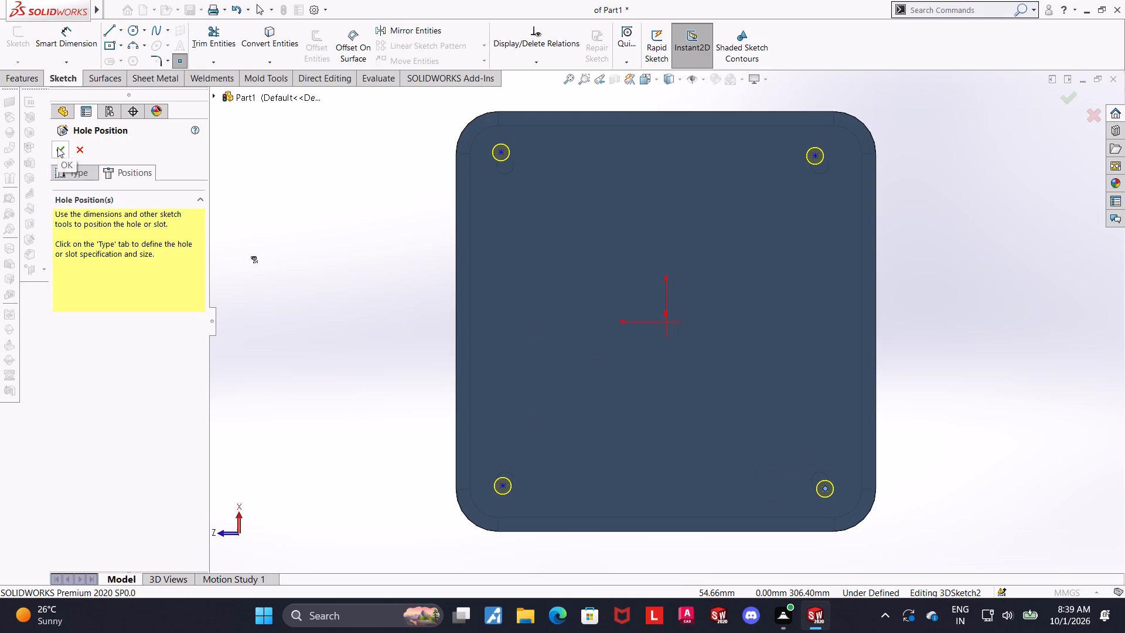
pyautogui.click(57, 147)
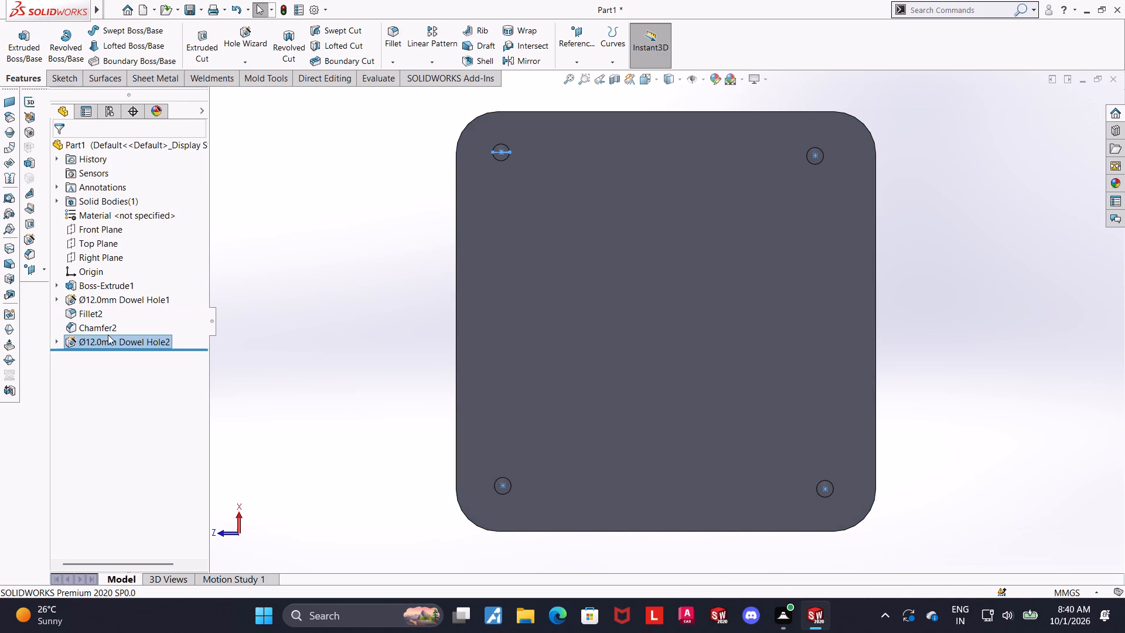
# Open the underside dowel holes' positions for editing, viewed square to the bottom face.
pyautogui.scroll(1, 356, 310)
pyautogui.moveTo(356, 309); pyautogui.dragTo(366, 311, button='middle')
pyautogui.moveTo(383, 316); pyautogui.dragTo(412, 333, button='middle')
pyautogui.click(412, 335)
pyautogui.moveTo(580, 343); pyautogui.dragTo(562, 329, button='middle')
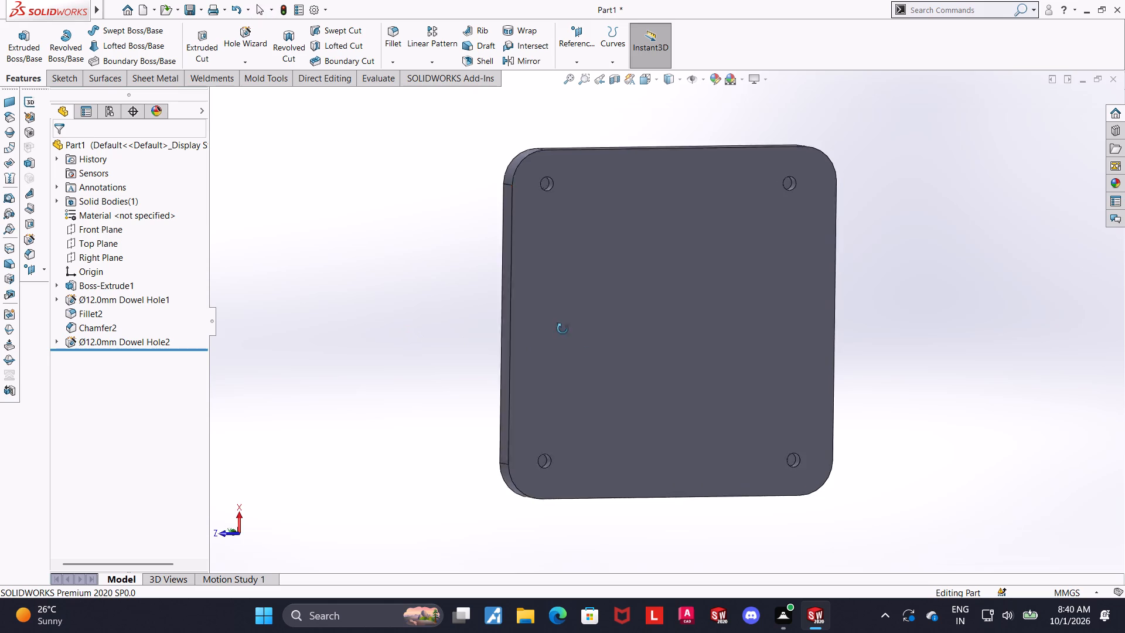
pyautogui.moveTo(562, 329); pyautogui.dragTo(529, 307, button='middle')
pyautogui.click(113, 336)
pyautogui.click(125, 295)
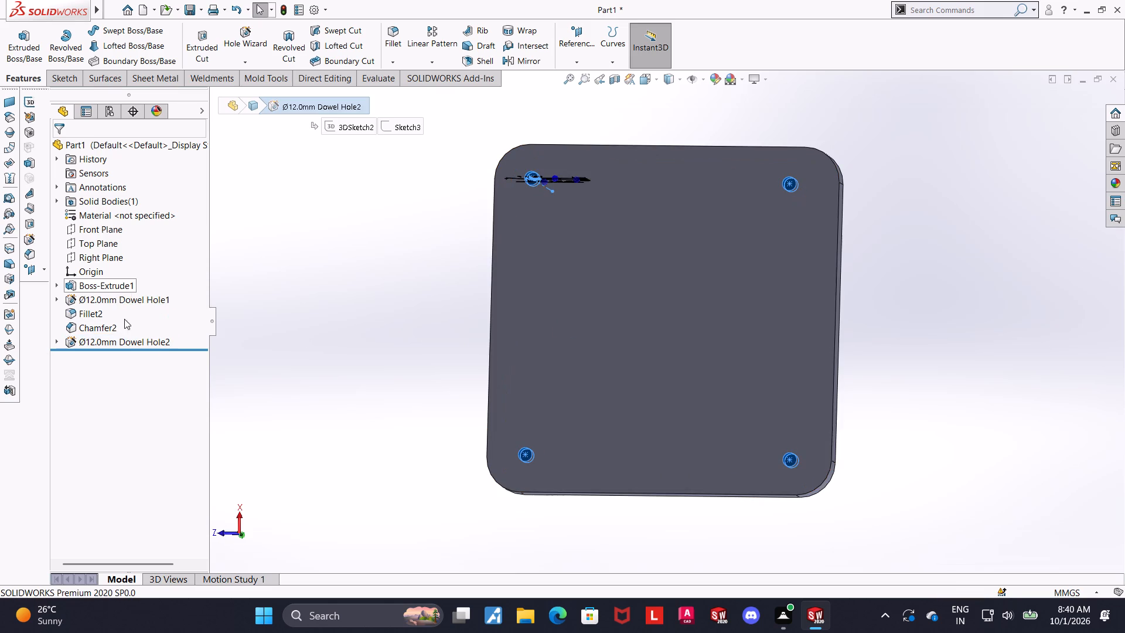
pyautogui.click(127, 338)
pyautogui.click(125, 169)
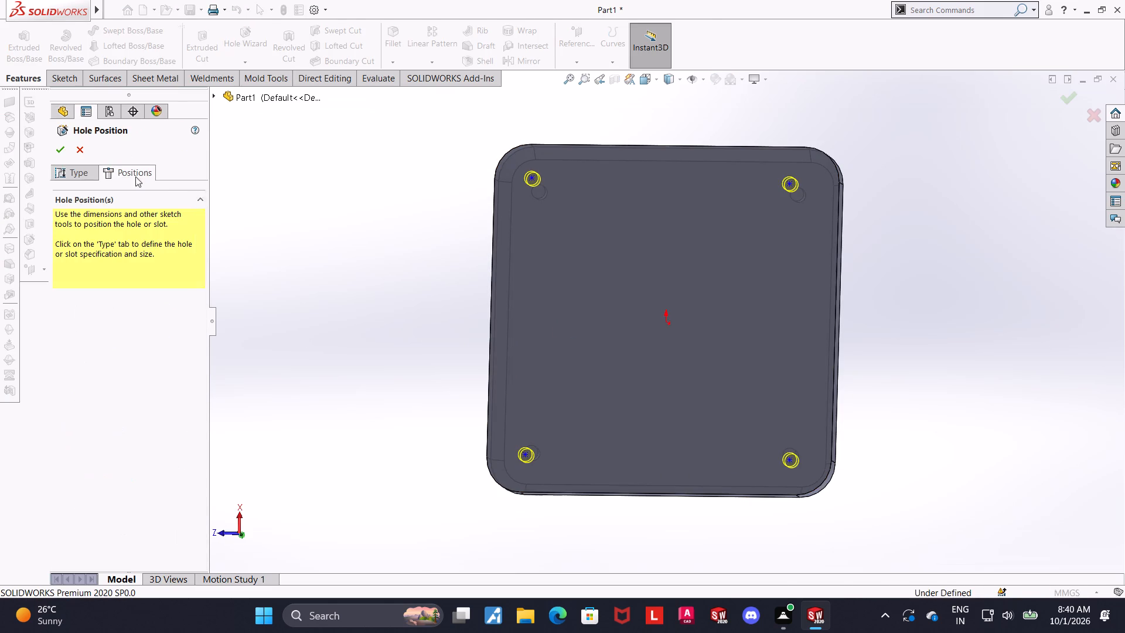
pyautogui.moveTo(357, 300); pyautogui.dragTo(363, 299, button='middle')
pyautogui.click(643, 77)
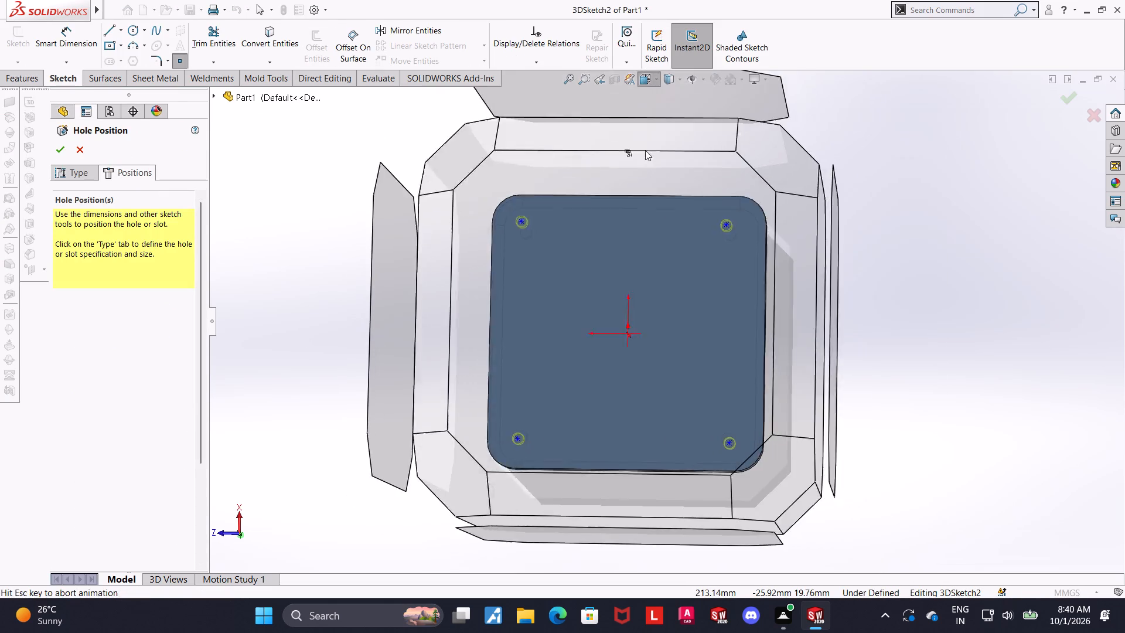
pyautogui.click(558, 403)
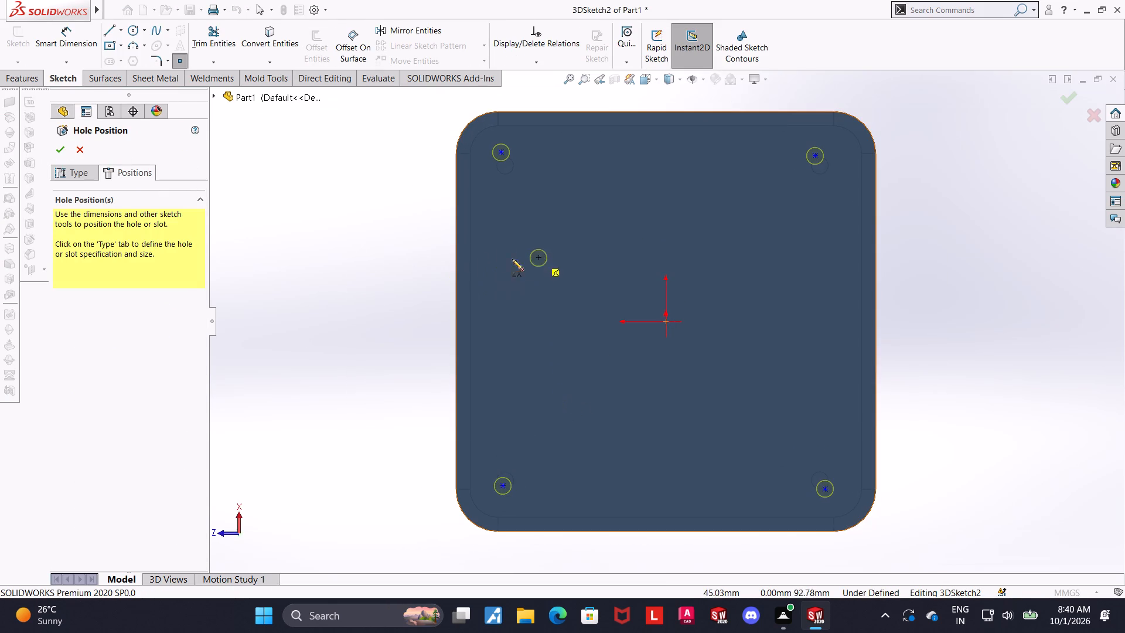
pyautogui.press('Escape')
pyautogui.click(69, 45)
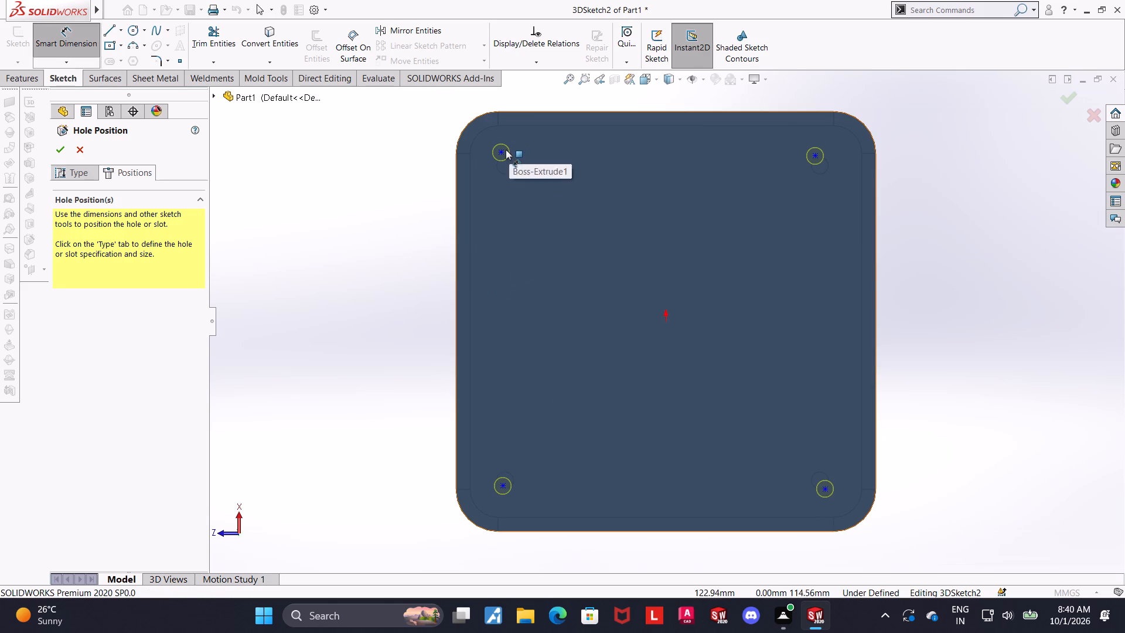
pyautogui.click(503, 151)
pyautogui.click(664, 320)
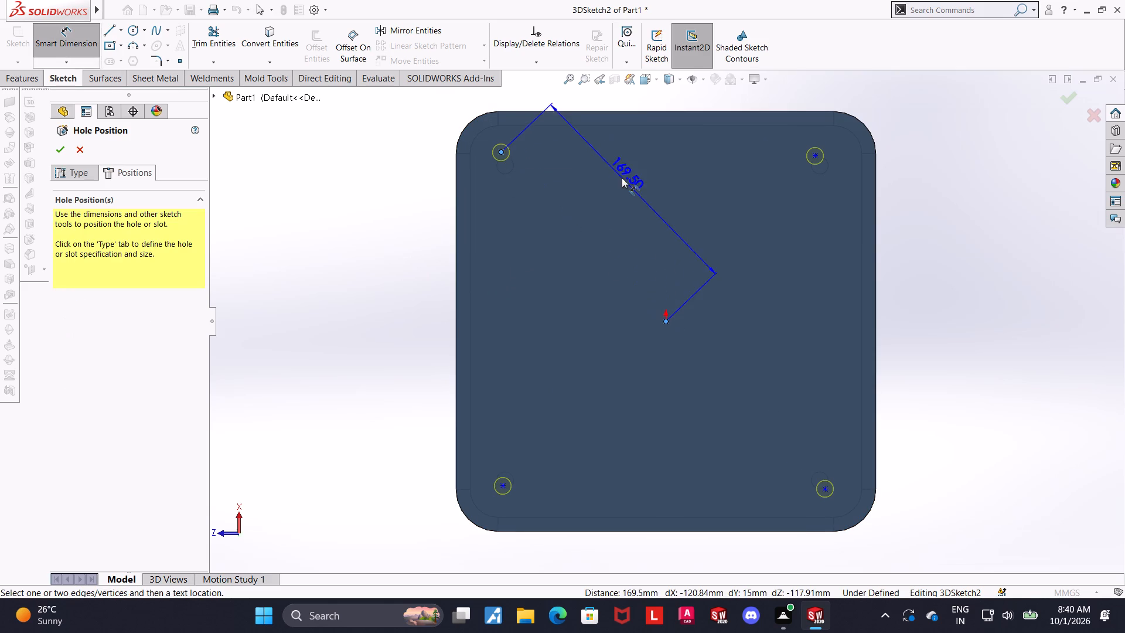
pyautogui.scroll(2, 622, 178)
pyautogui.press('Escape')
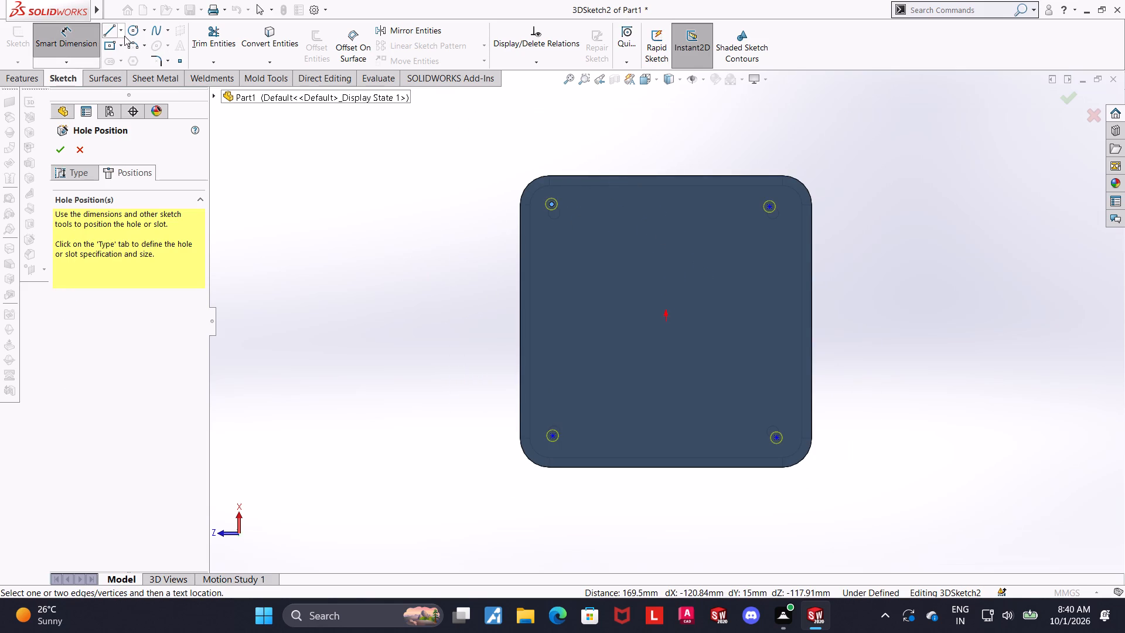
# Sketch a construction line from the origin along +X, ending beyond the plate's edge.
pyautogui.click(121, 32)
pyautogui.click(120, 59)
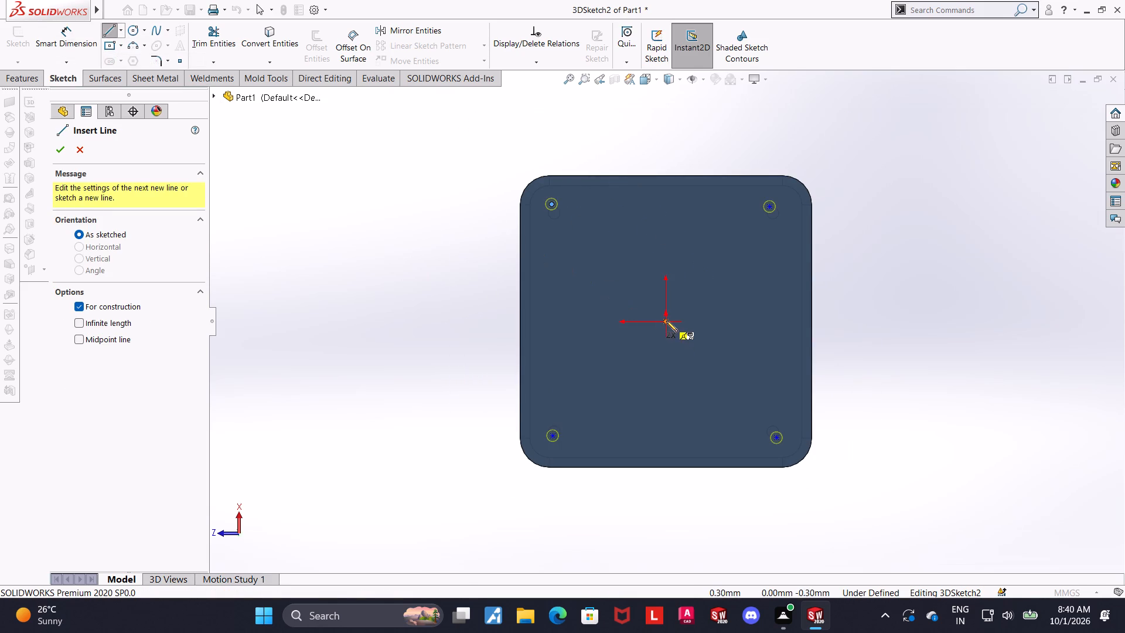
pyautogui.click(666, 321)
pyautogui.click(669, 126)
pyautogui.press('Escape')
pyautogui.press('Escape')
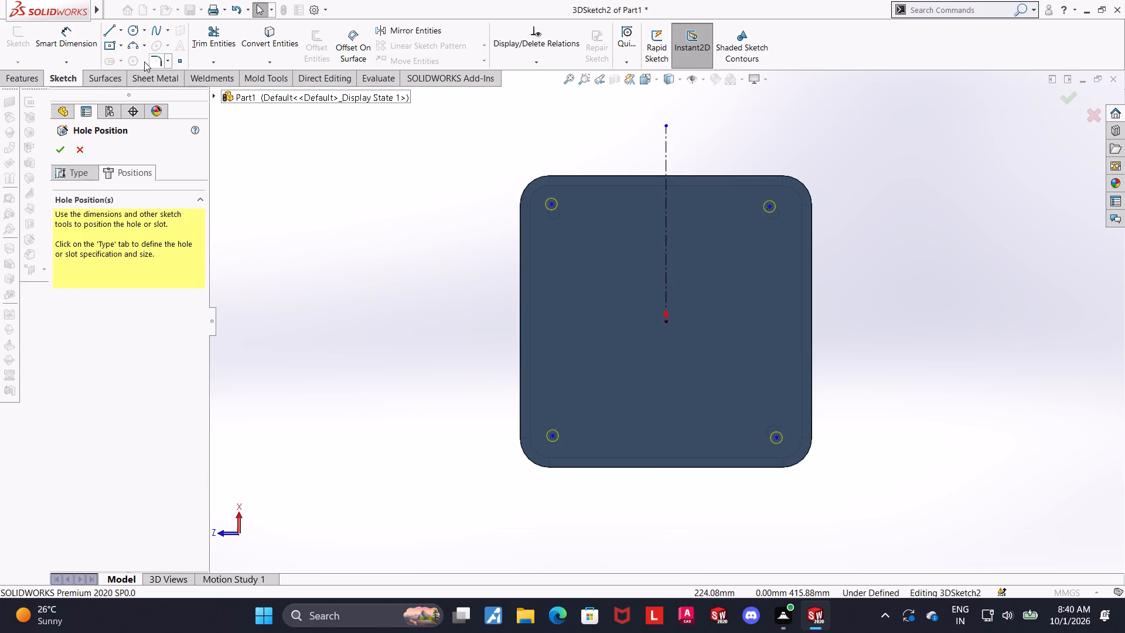
# Dimension the +X/+Z corner hole point 125 mm from the construction line running along X, entered as 250/2.
pyautogui.click(85, 41)
pyautogui.click(551, 205)
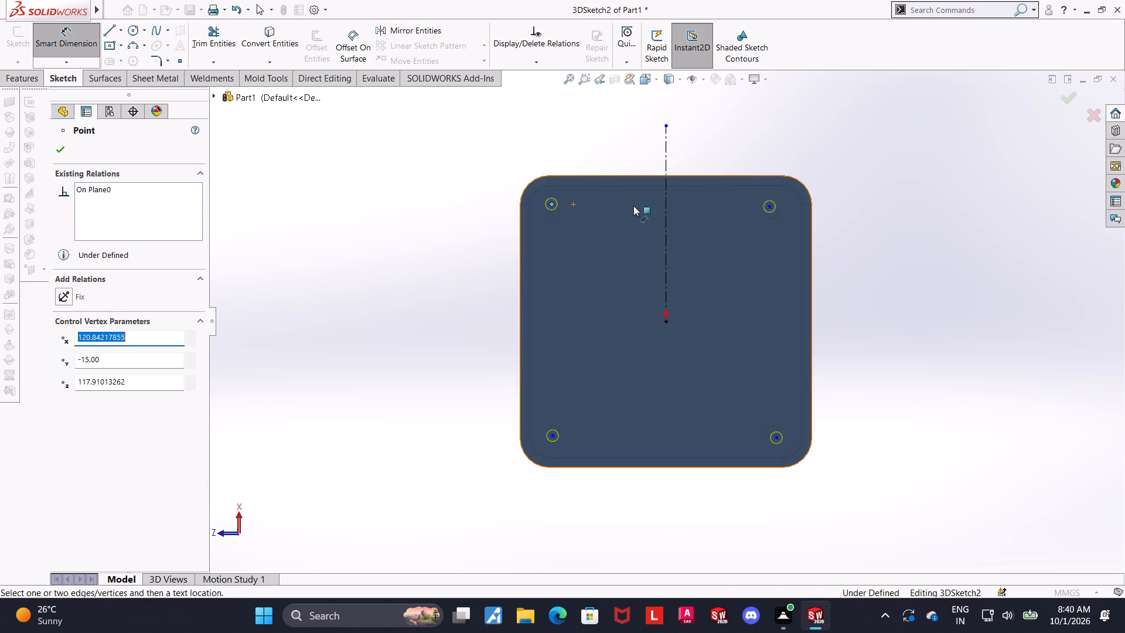
pyautogui.click(667, 213)
pyautogui.click(632, 154)
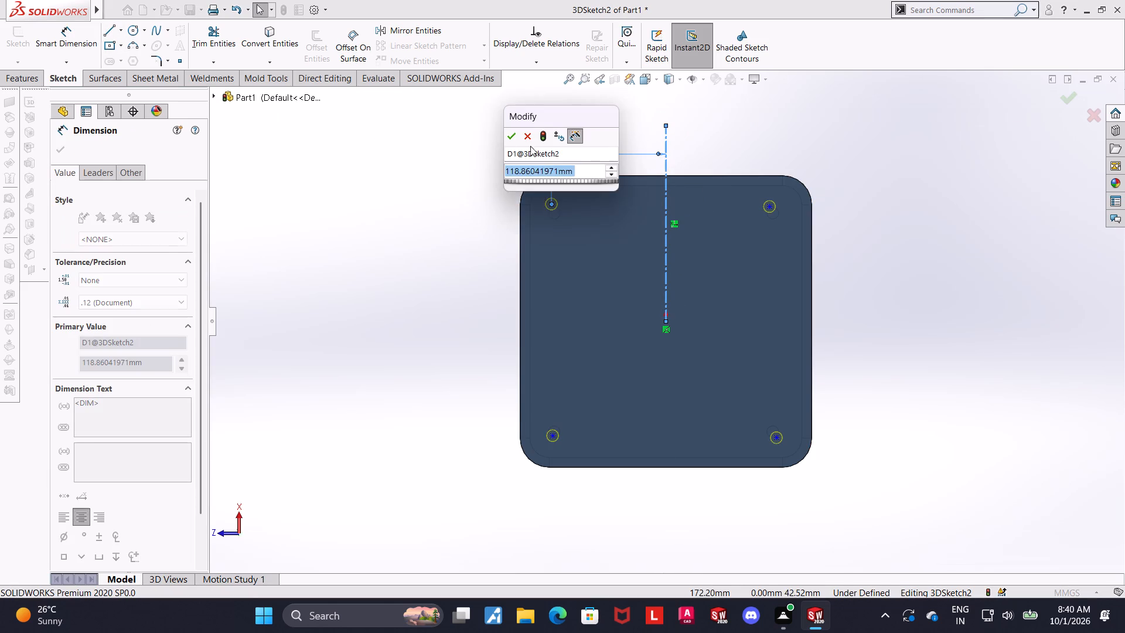
pyautogui.press('2')
pyautogui.write('50/')
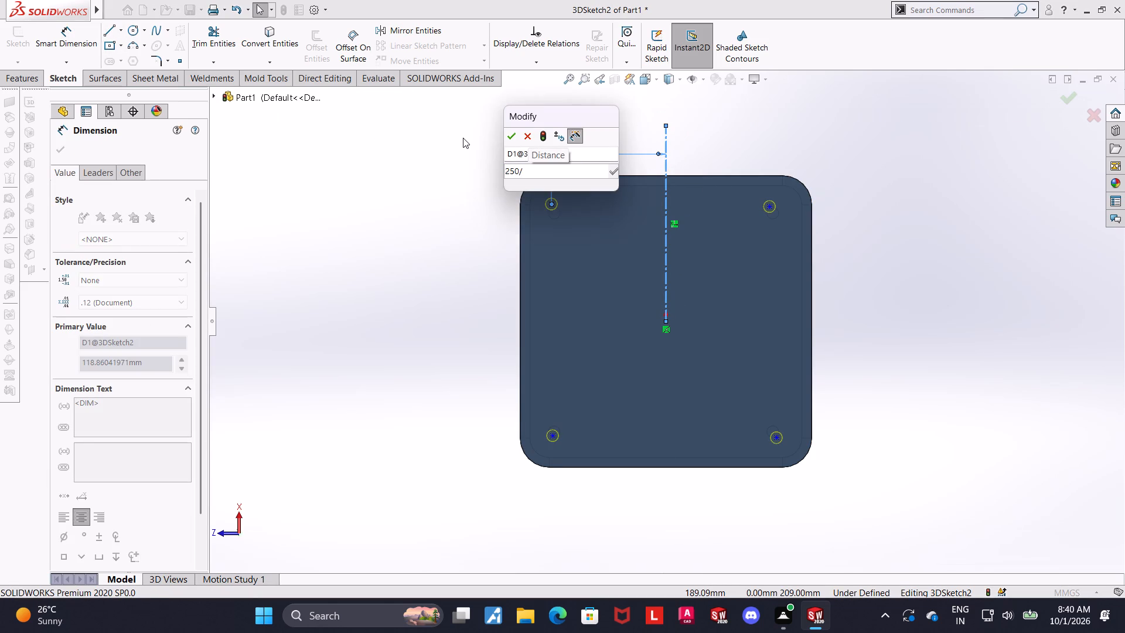
pyautogui.press('2')
pyautogui.press('Return')
pyautogui.press('Escape')
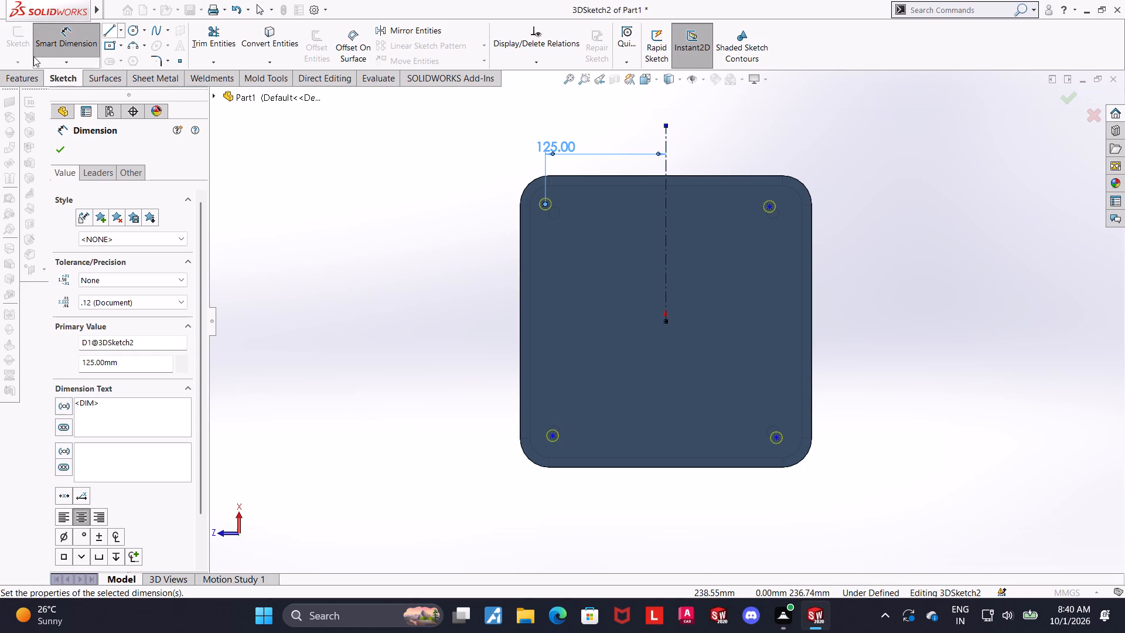
# Dimension the spacing between the two hole points on the +X side as 250 mm.
pyautogui.scroll(-3, 642, 225)
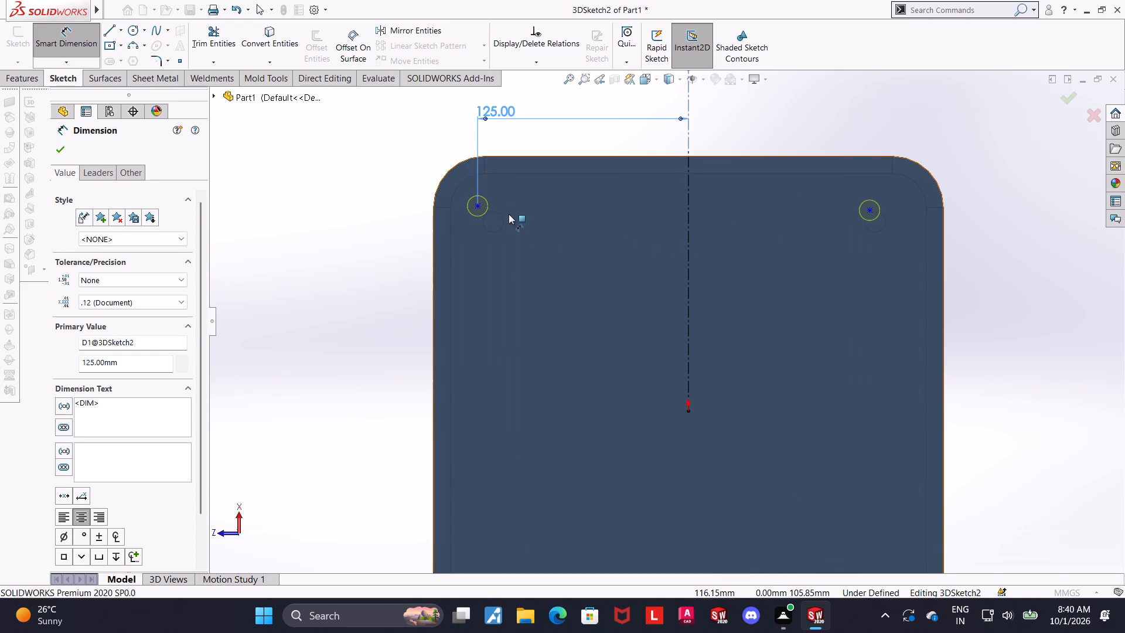
pyautogui.press('Escape')
pyautogui.click(480, 206)
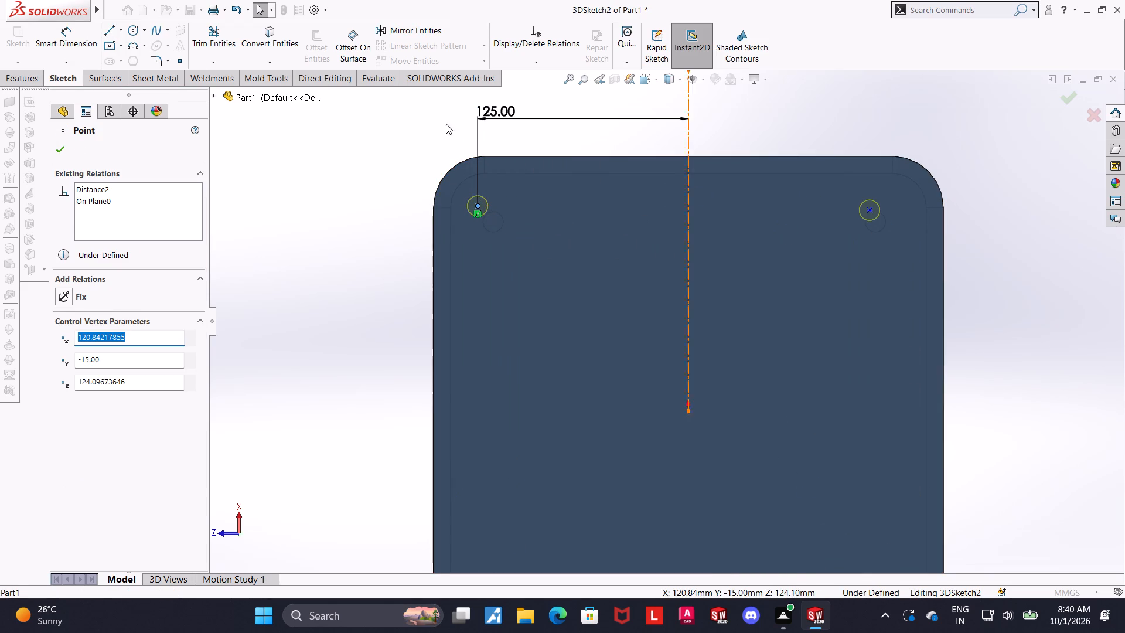
pyautogui.click(83, 42)
pyautogui.click(478, 206)
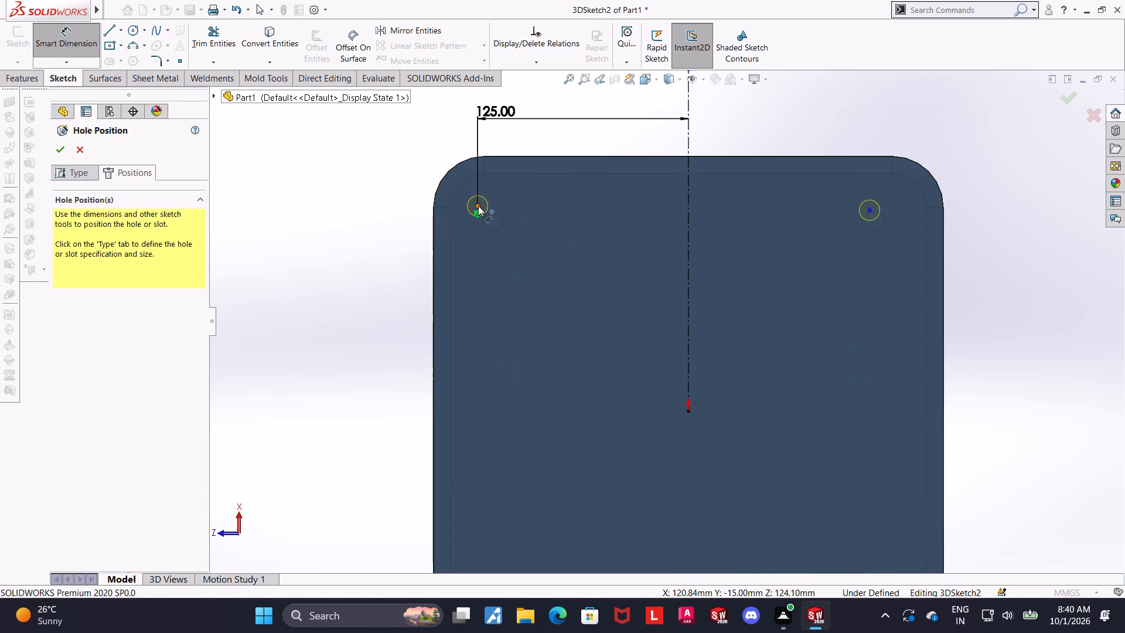
pyautogui.click(869, 210)
pyautogui.scroll(3, 868, 210)
pyautogui.click(751, 185)
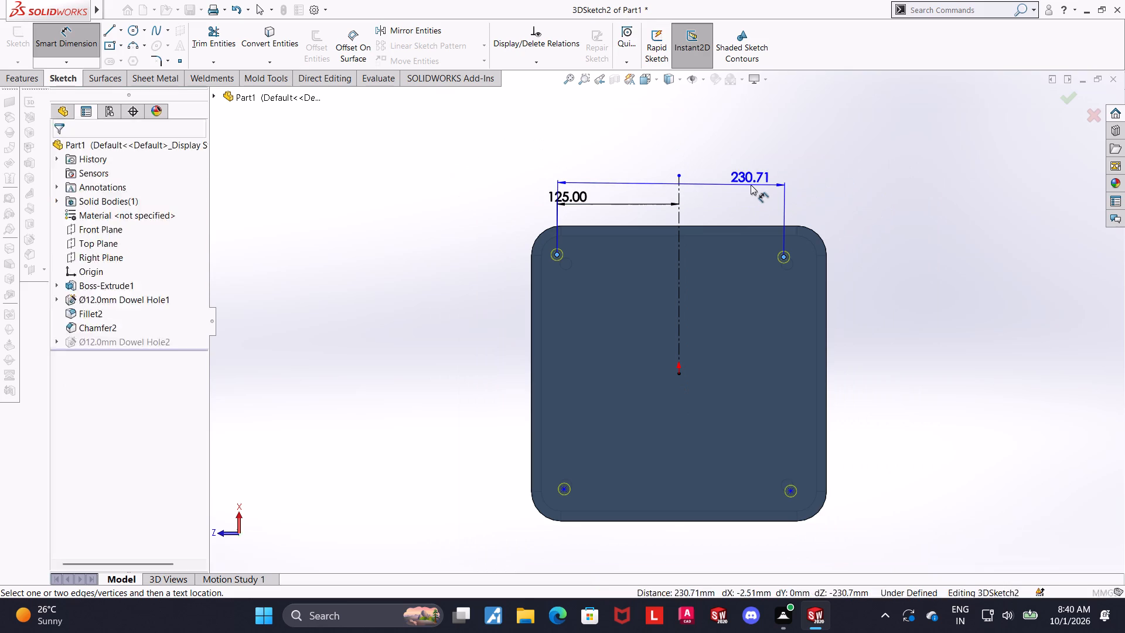
pyautogui.write('250')
pyautogui.press('Return')
pyautogui.press('Escape')
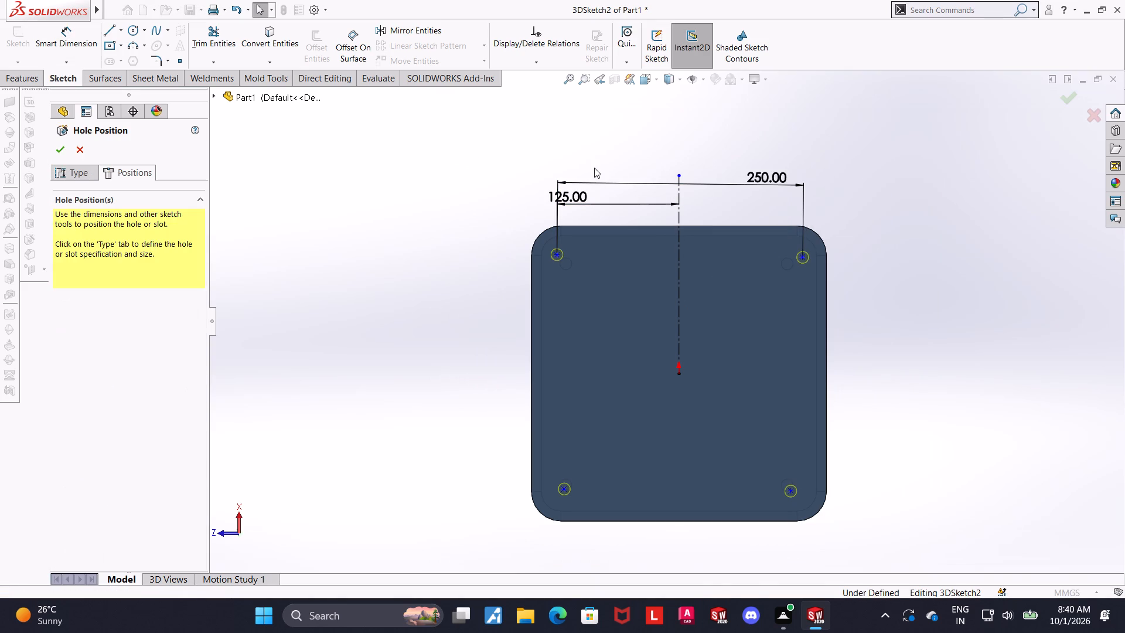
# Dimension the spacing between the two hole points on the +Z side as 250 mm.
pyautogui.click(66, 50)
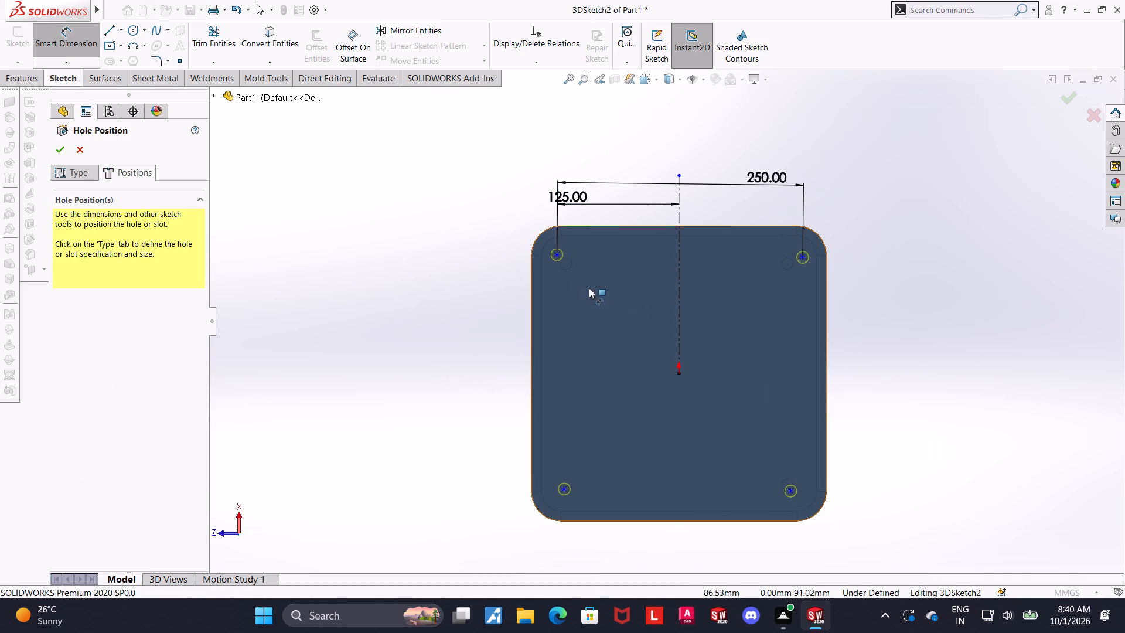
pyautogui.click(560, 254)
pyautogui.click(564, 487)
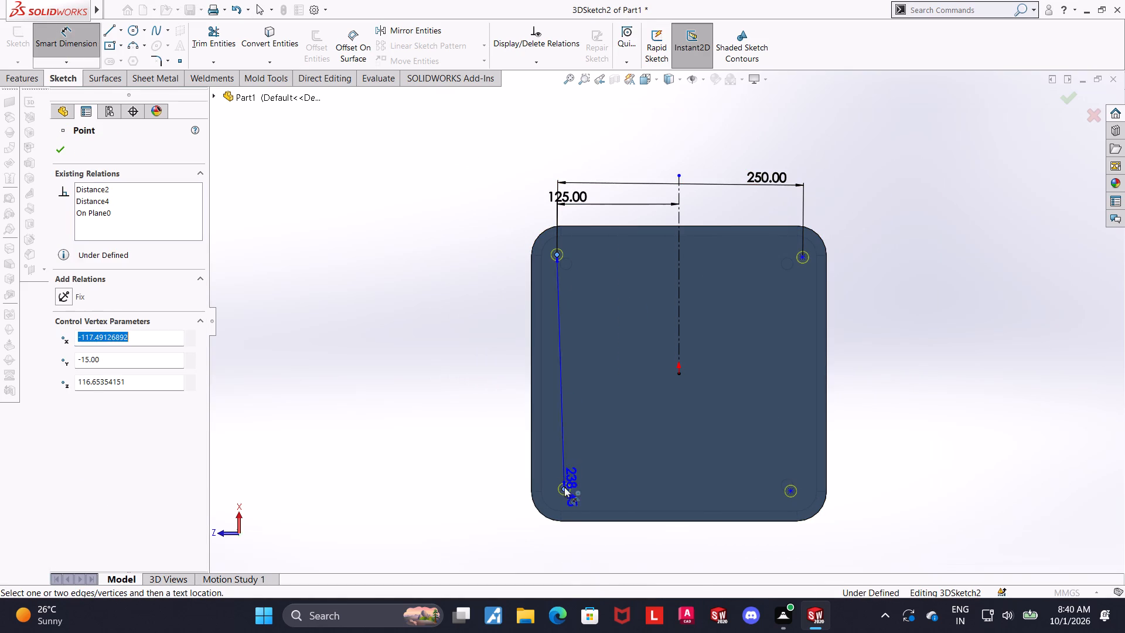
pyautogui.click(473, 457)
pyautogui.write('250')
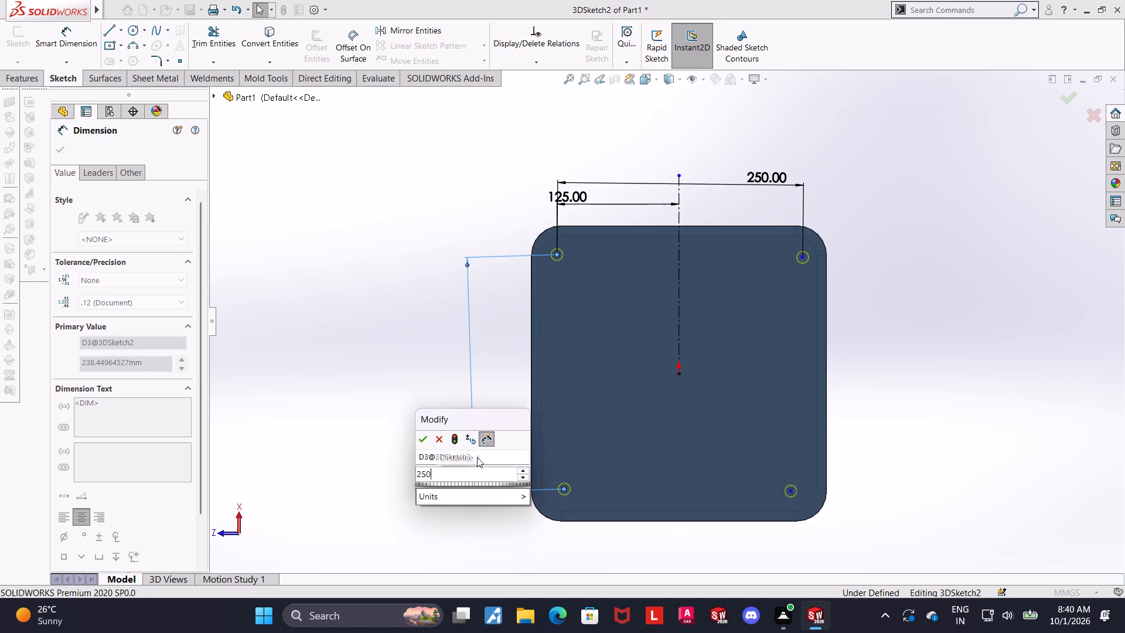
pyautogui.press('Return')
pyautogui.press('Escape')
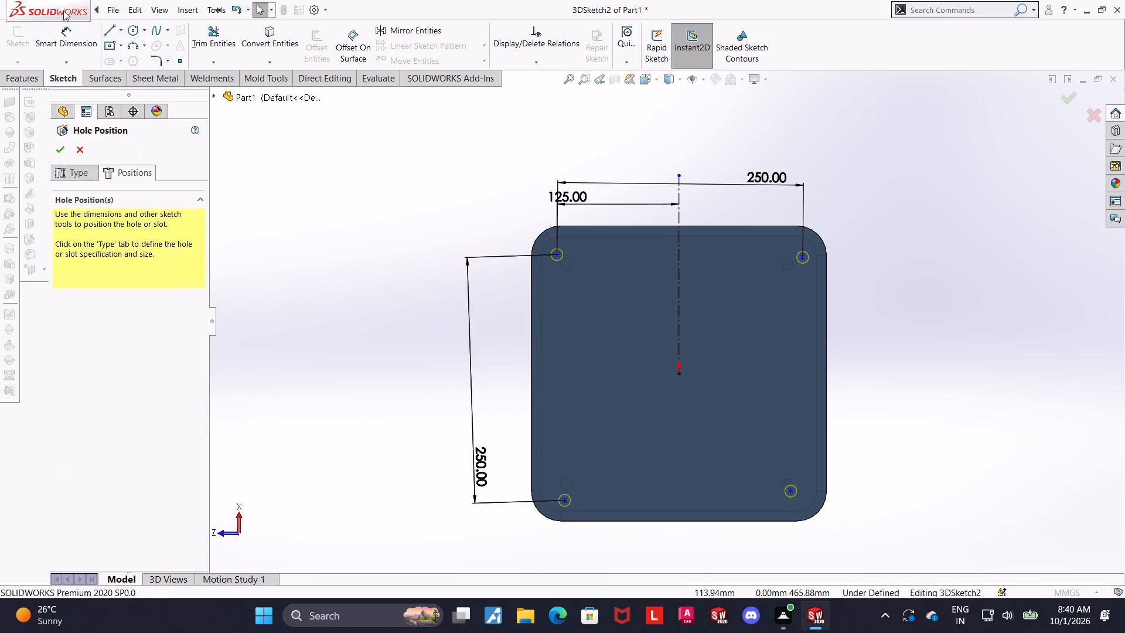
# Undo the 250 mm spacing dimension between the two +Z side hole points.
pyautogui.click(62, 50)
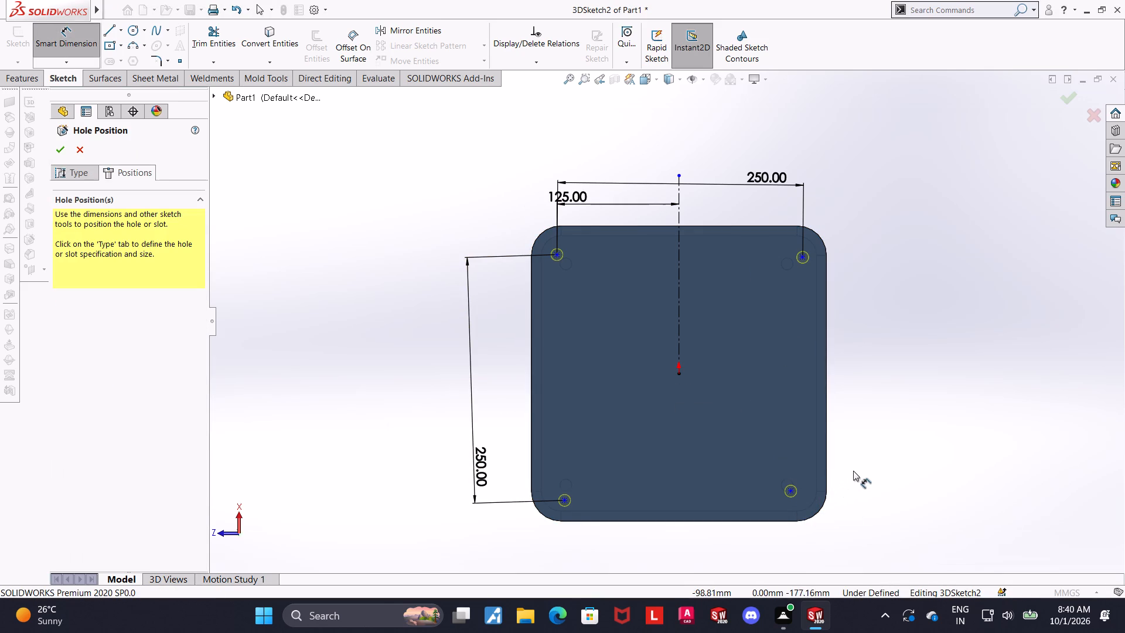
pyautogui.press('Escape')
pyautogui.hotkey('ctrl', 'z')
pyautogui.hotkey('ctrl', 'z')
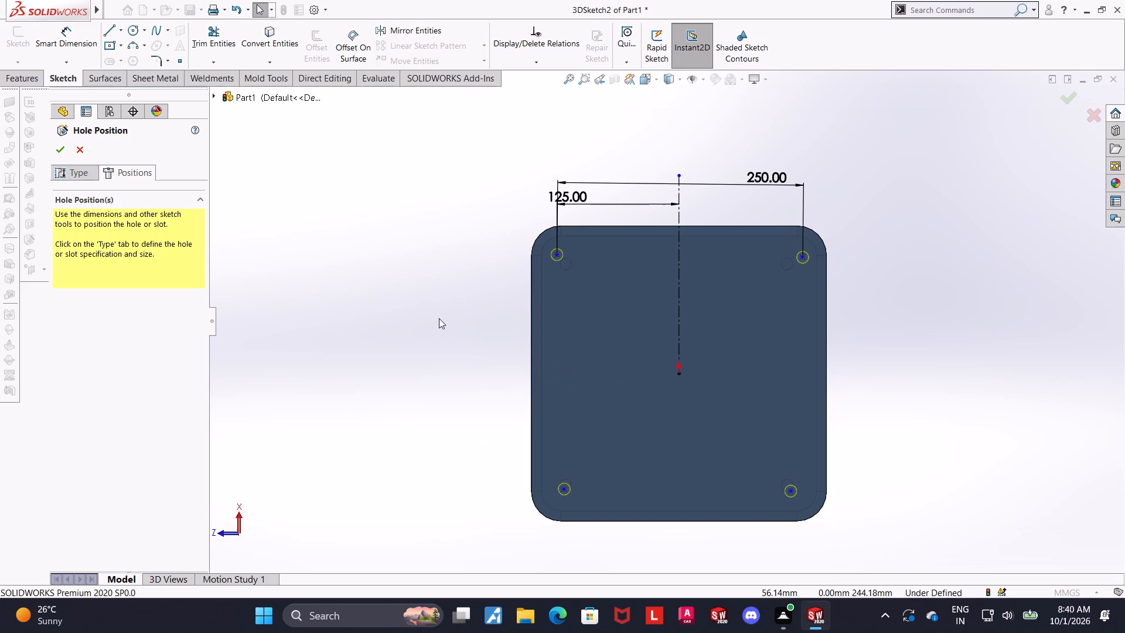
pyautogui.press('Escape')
# Sketch a construction line about 231 mm long from the origin along +Z, ending beyond the plate's edge.
pyautogui.click(124, 35)
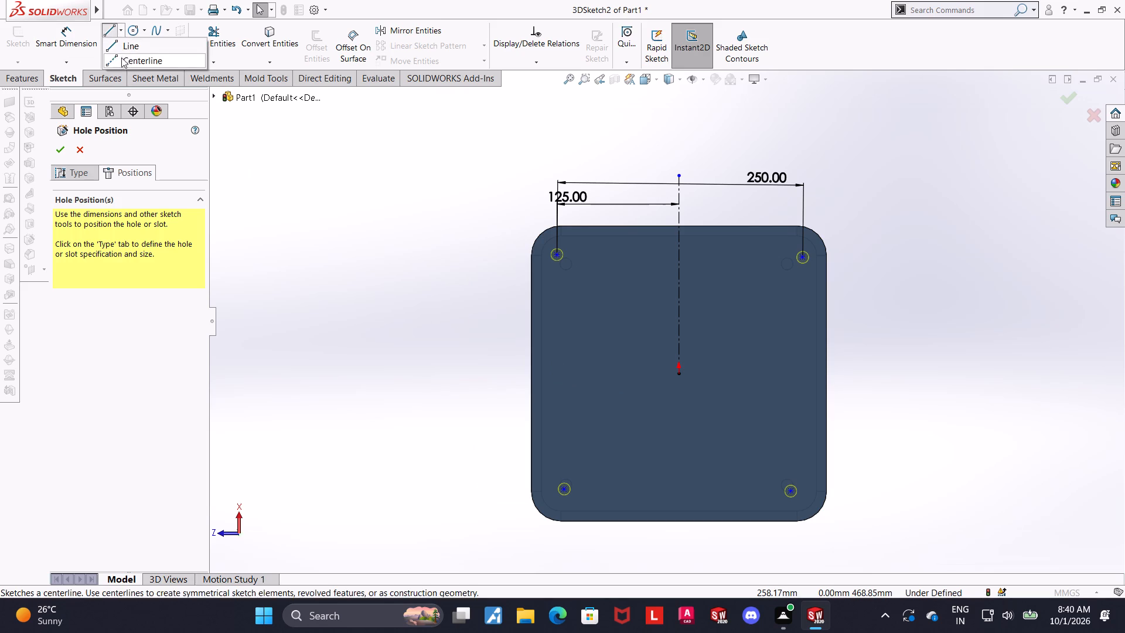
pyautogui.click(121, 58)
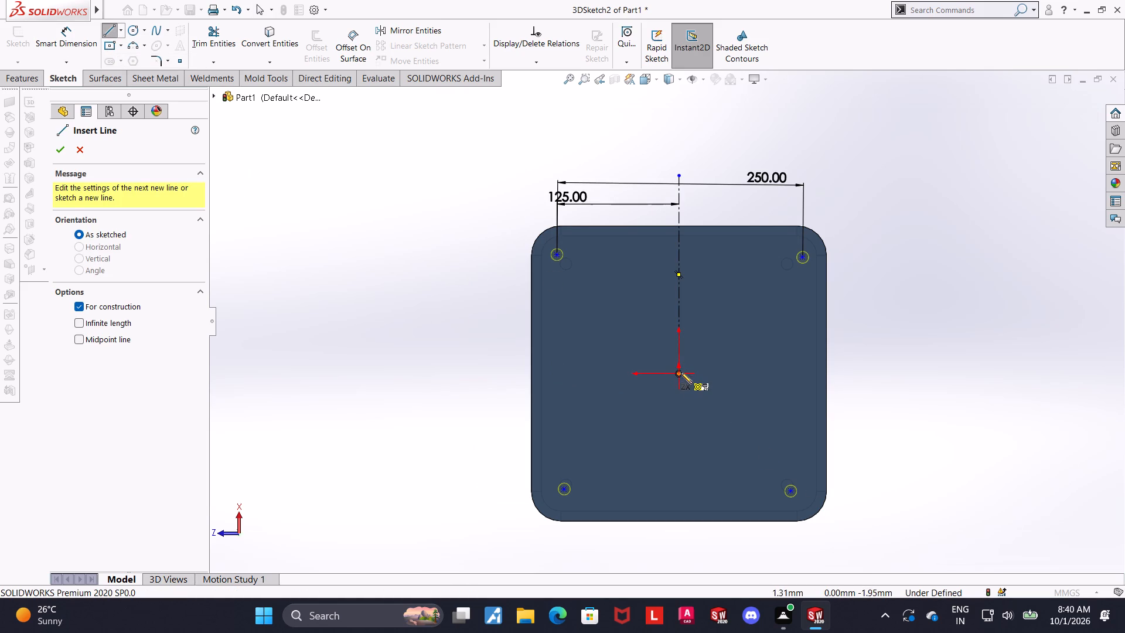
pyautogui.click(680, 374)
pyautogui.click(452, 371)
pyautogui.press('Escape')
pyautogui.press('Escape')
pyautogui.press('Escape')
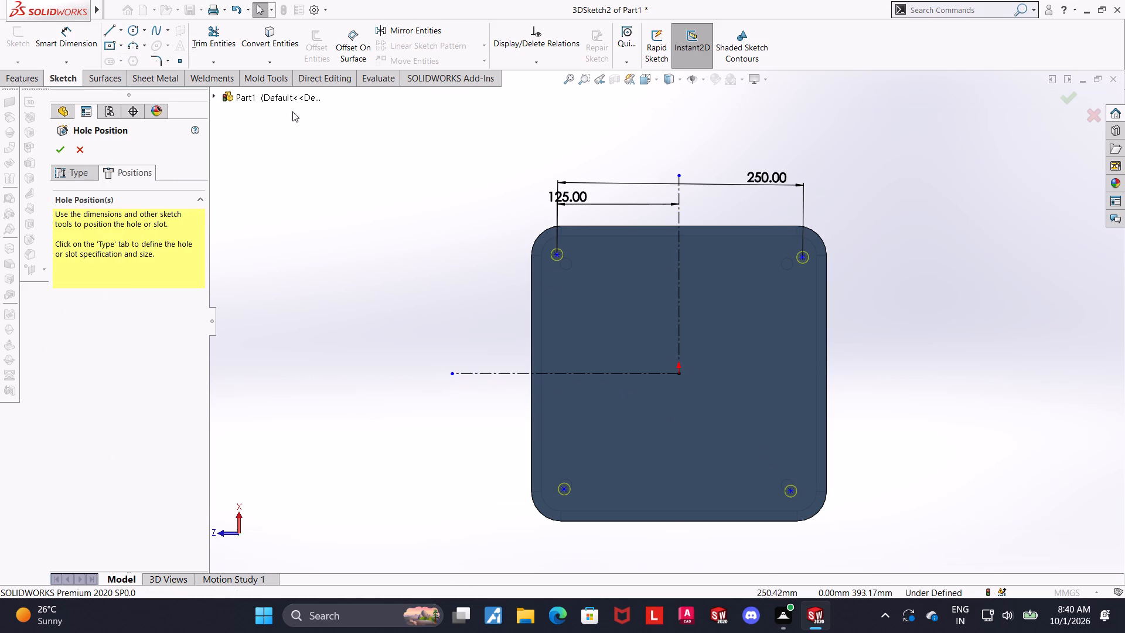
# Dimension the +X/+Z corner hole point 125 mm from the Z-direction construction line, entered as 250/2, with the dimension placed outside the plate.
pyautogui.click(67, 36)
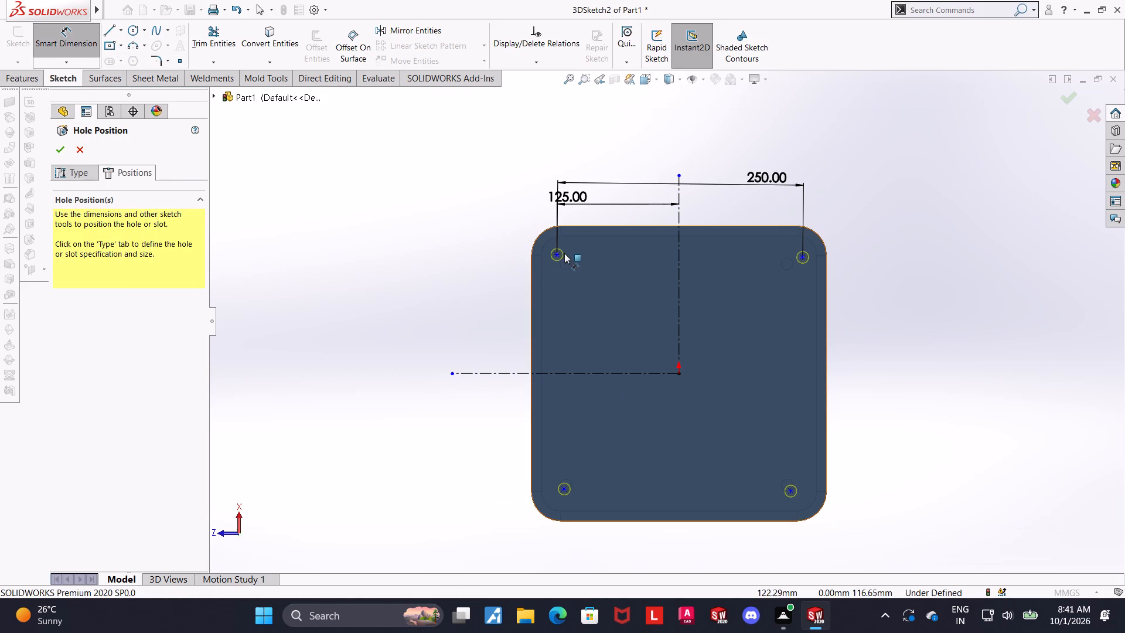
pyautogui.click(555, 254)
pyautogui.click(579, 372)
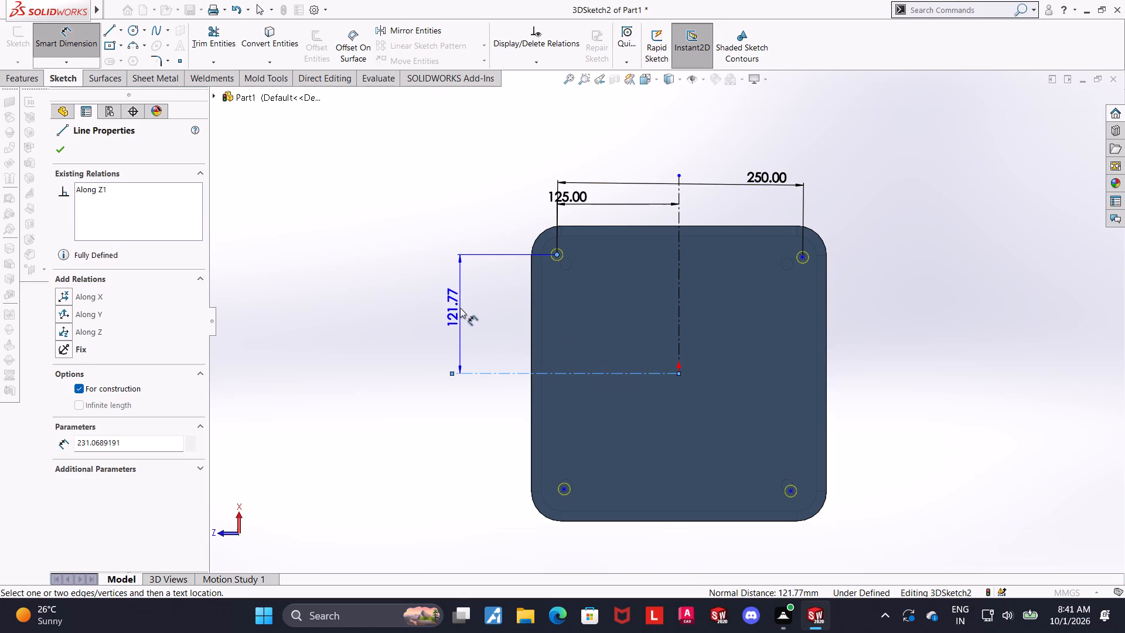
pyautogui.click(460, 308)
pyautogui.write('250/2')
pyautogui.press('Return')
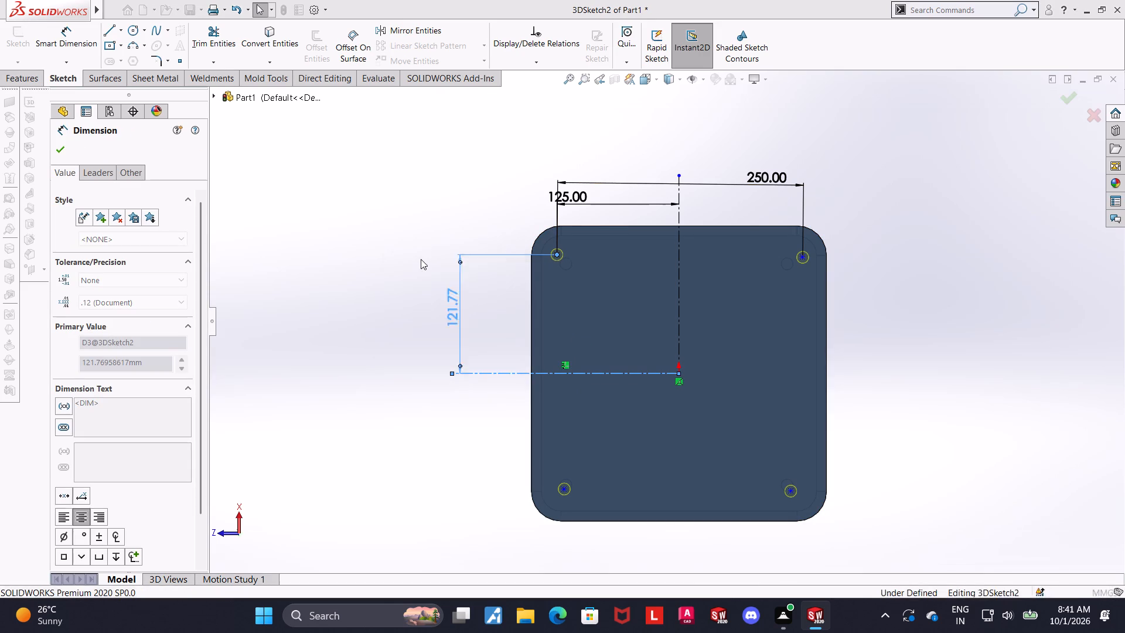
pyautogui.press('Escape')
pyautogui.moveTo(642, 311); pyautogui.dragTo(640, 311)
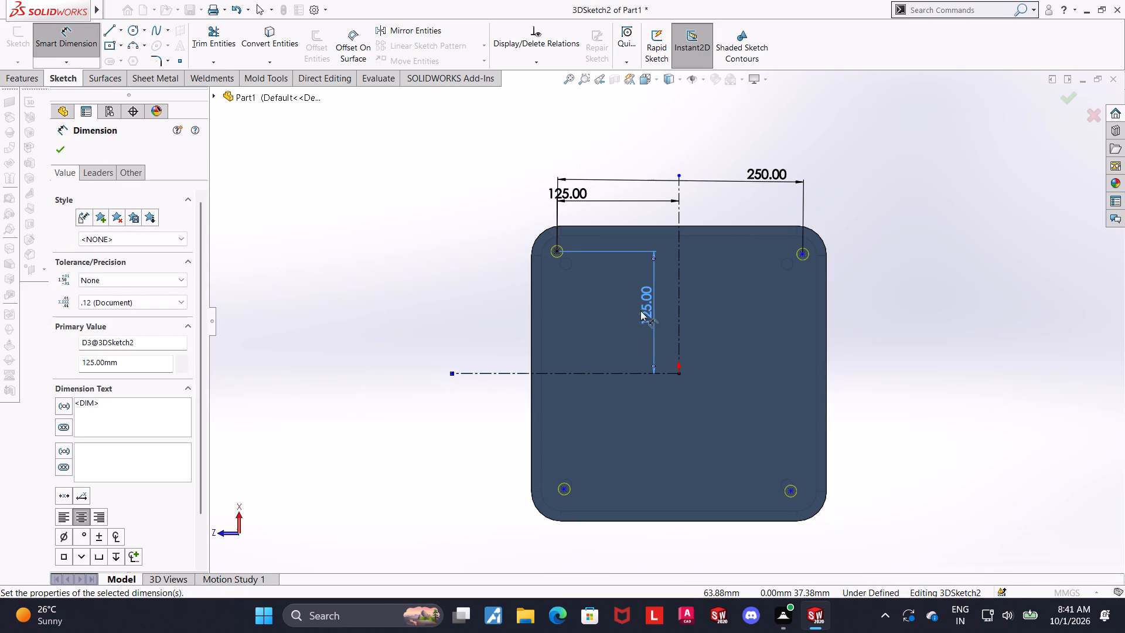
pyautogui.moveTo(640, 311); pyautogui.dragTo(368, 282)
pyautogui.press('Escape')
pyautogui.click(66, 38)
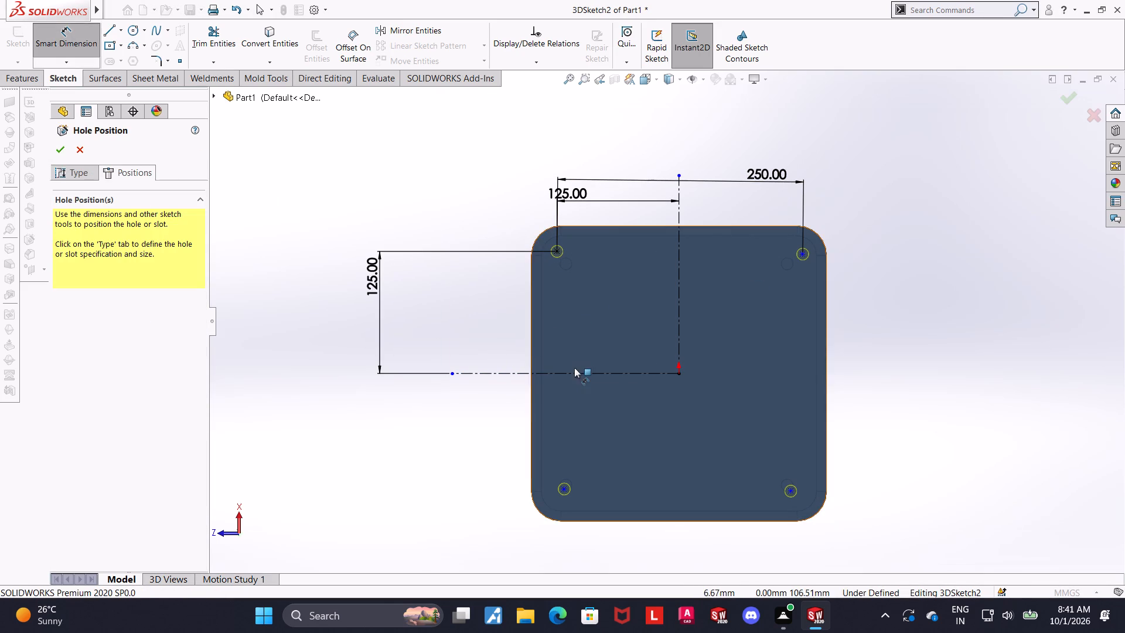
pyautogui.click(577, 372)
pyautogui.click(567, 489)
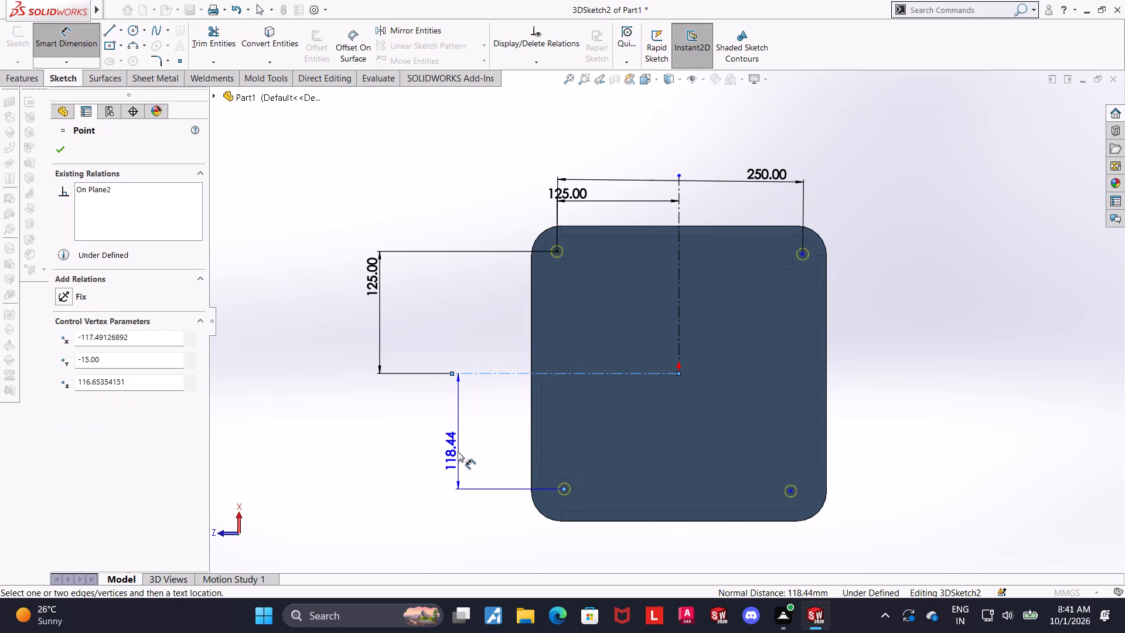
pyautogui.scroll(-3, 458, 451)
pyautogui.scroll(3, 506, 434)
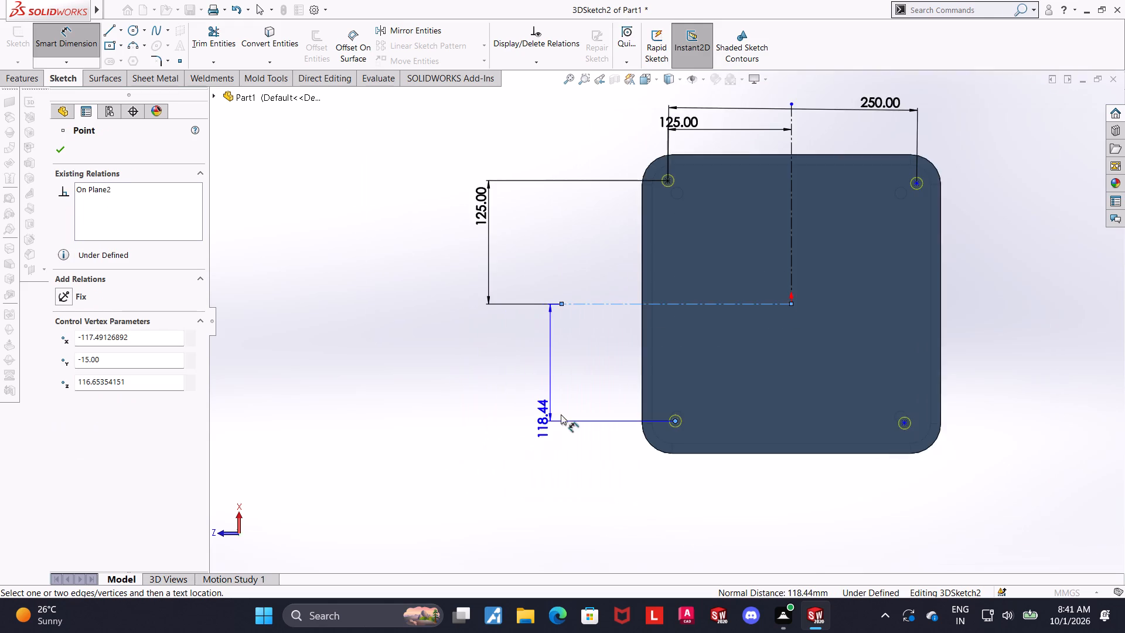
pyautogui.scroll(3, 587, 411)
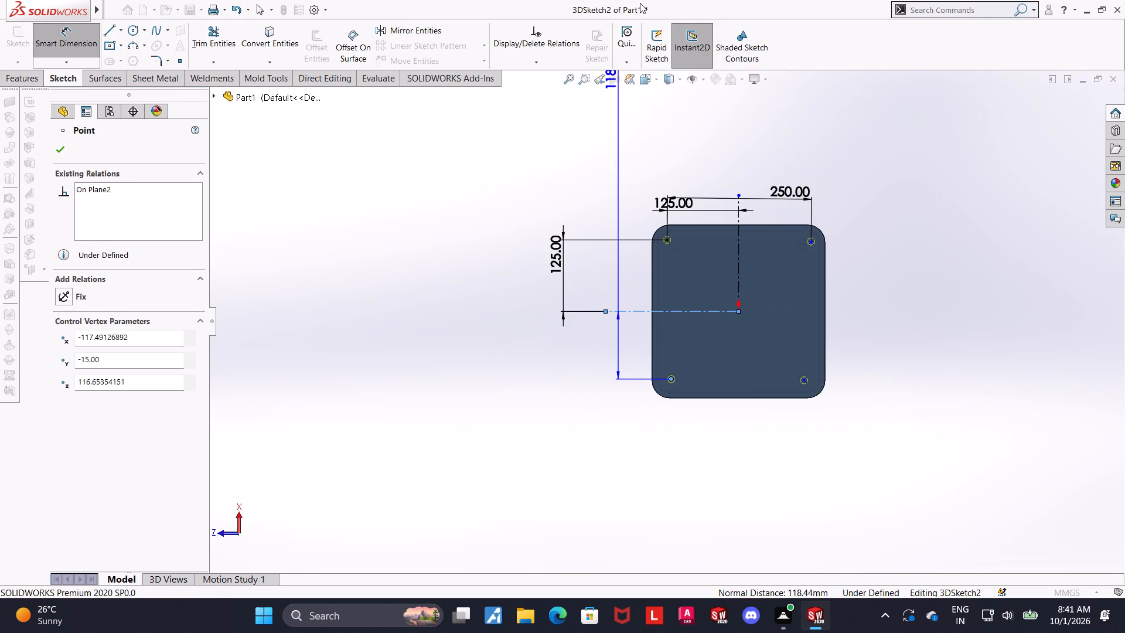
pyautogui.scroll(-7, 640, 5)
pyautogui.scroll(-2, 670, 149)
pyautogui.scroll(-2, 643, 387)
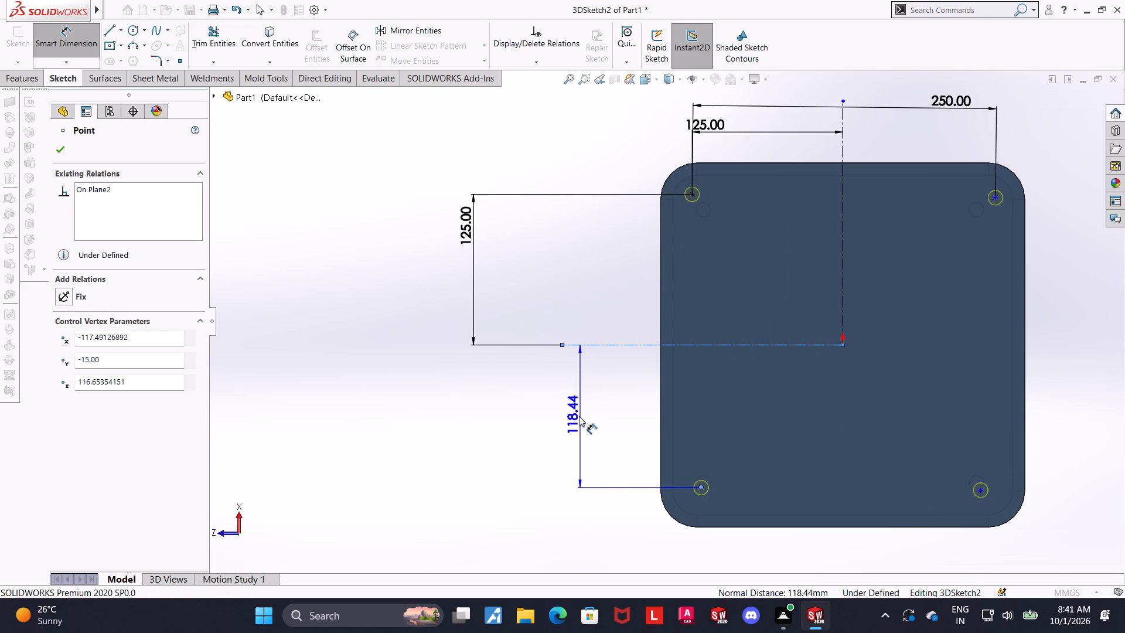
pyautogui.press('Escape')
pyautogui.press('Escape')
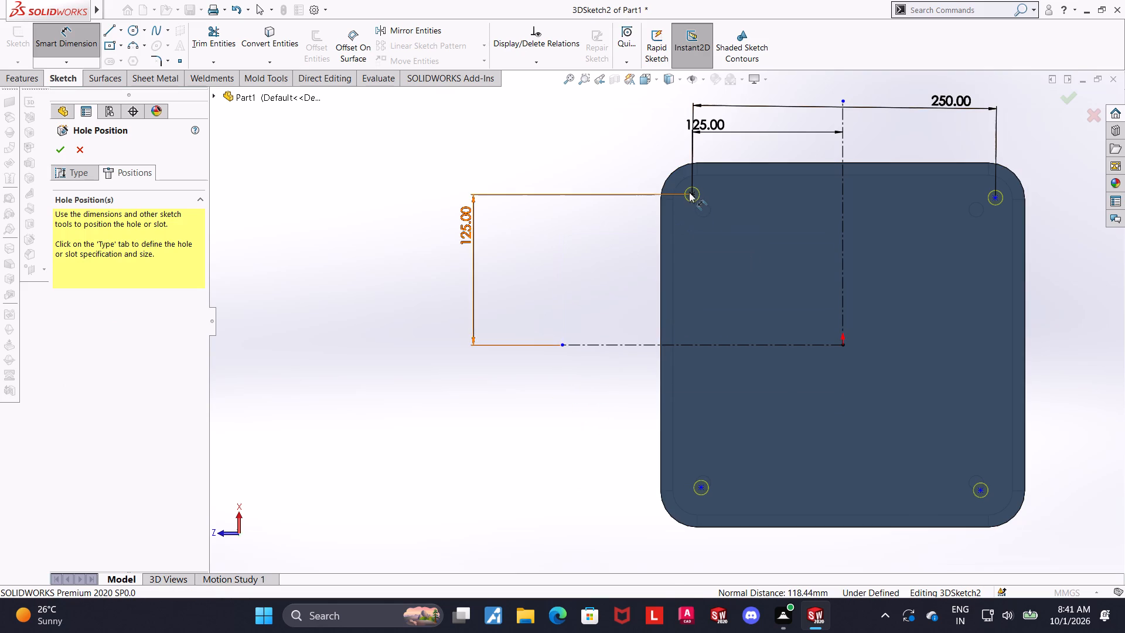
# Dimension the spacing between the two hole points on the +Z side as 250 mm, placed outside the plate.
pyautogui.click(691, 195)
pyautogui.click(701, 491)
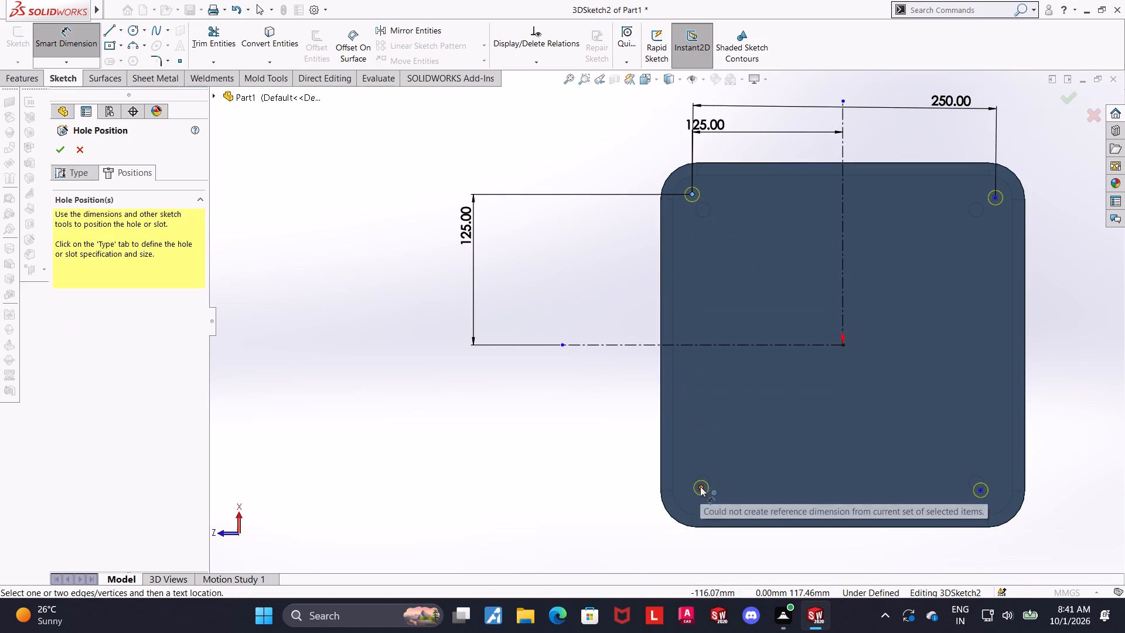
pyautogui.press('Escape')
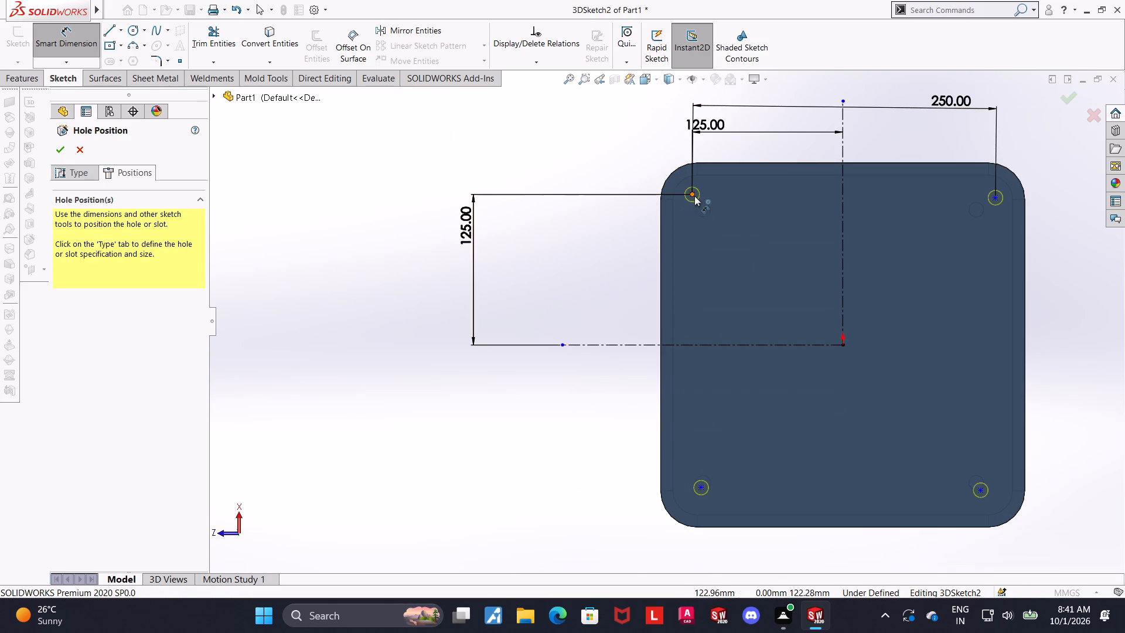
pyautogui.click(696, 196)
pyautogui.click(701, 489)
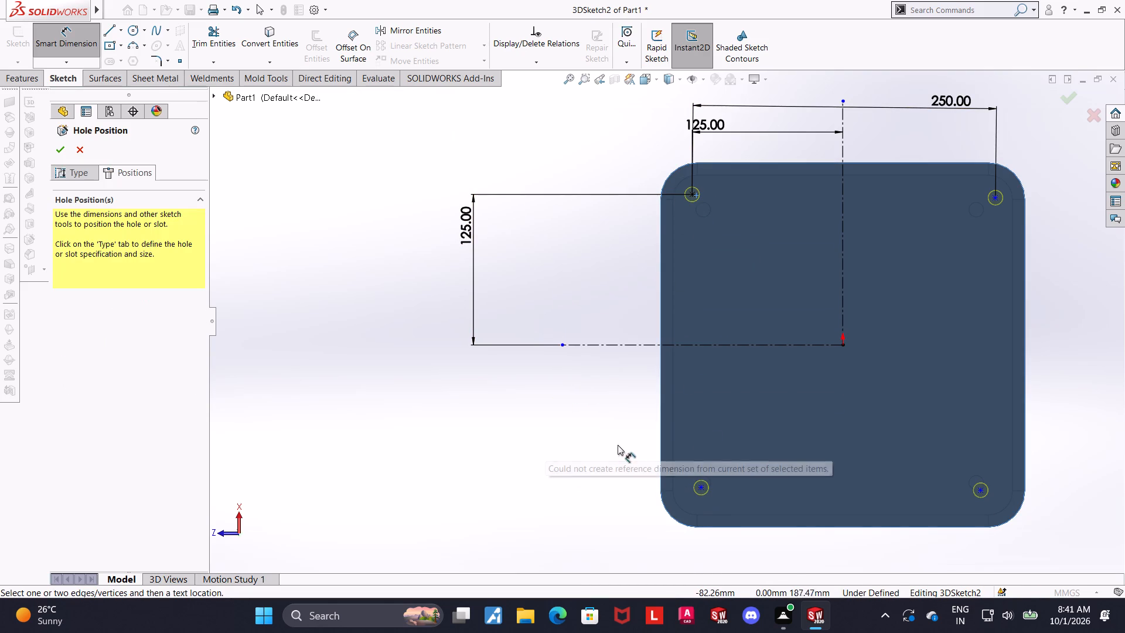
pyautogui.press('Escape')
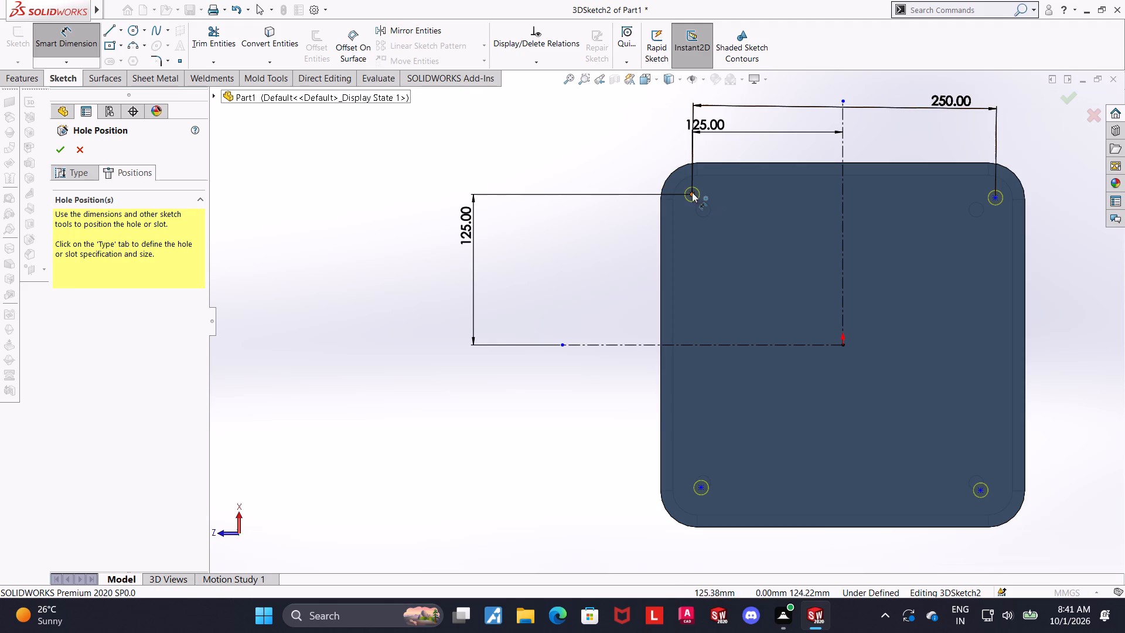
pyautogui.click(692, 192)
pyautogui.click(701, 492)
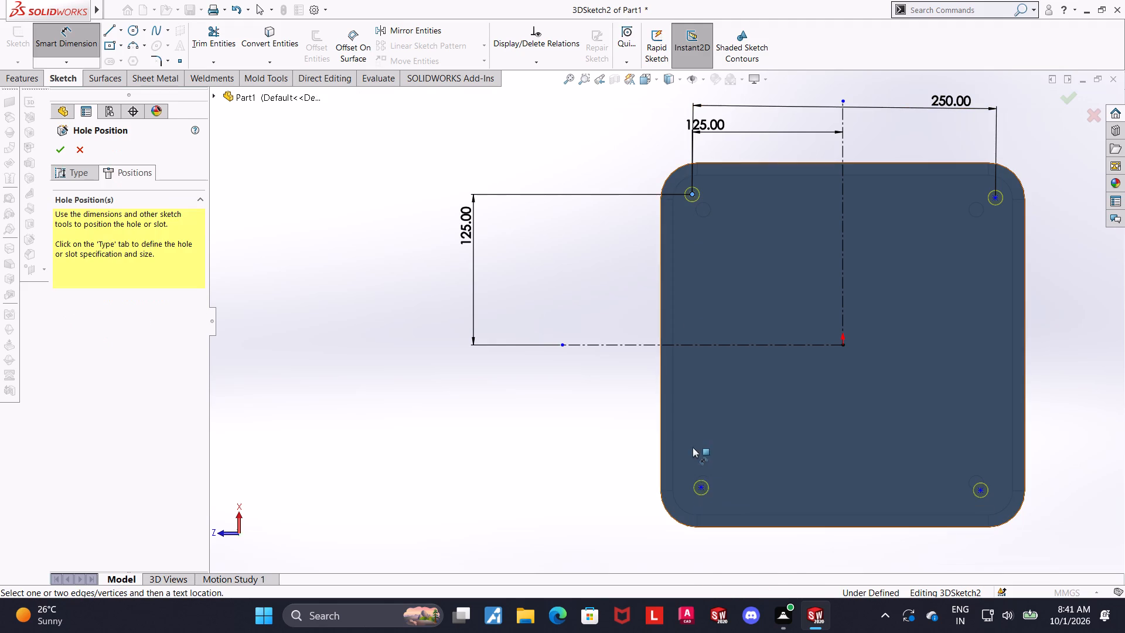
pyautogui.click(699, 487)
pyautogui.click(531, 448)
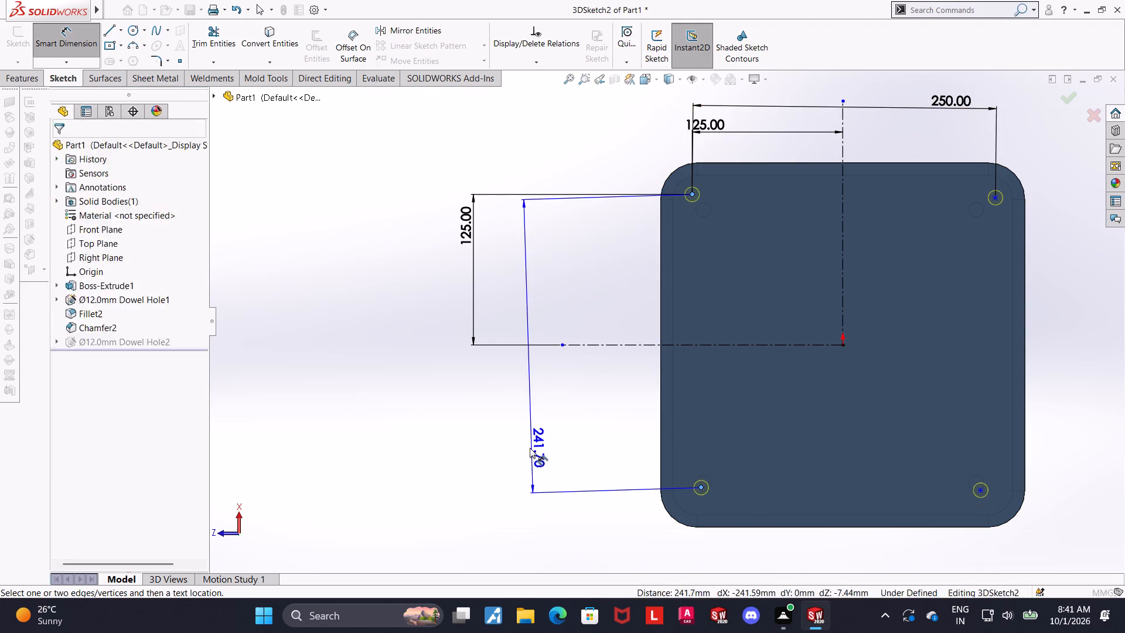
pyautogui.press('2')
pyautogui.write('50')
pyautogui.press('Return')
pyautogui.press('Escape')
pyautogui.press('Escape')
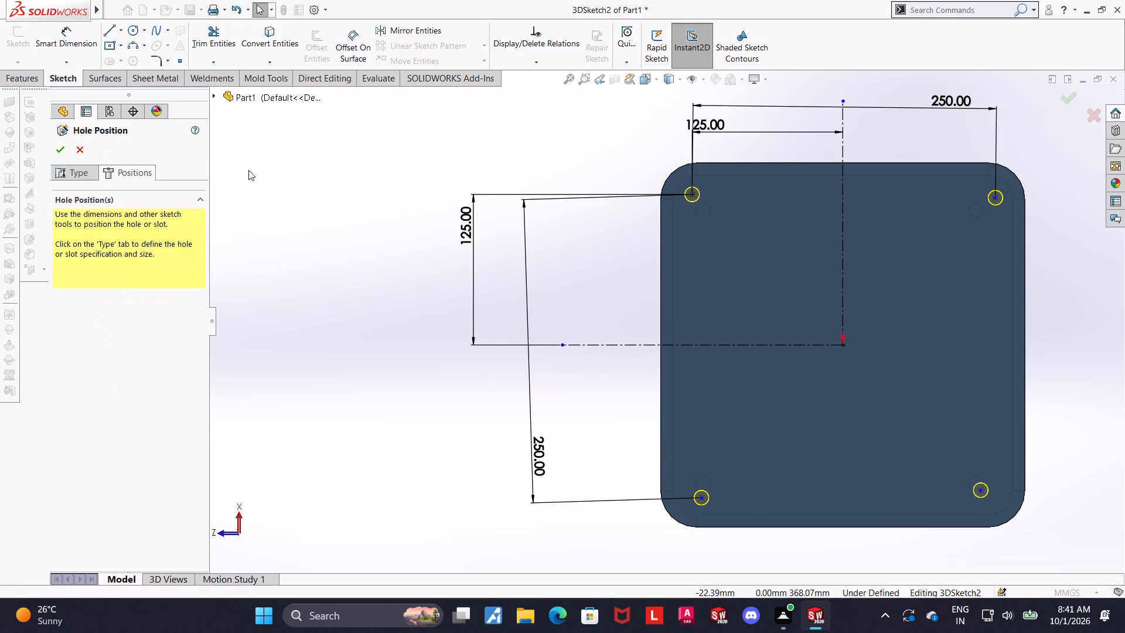
# Undo the 250 mm spacing dimension between the two hole points on the +Z side.
pyautogui.scroll(1, 950, 271)
pyautogui.hotkey('ctrl', 'z')
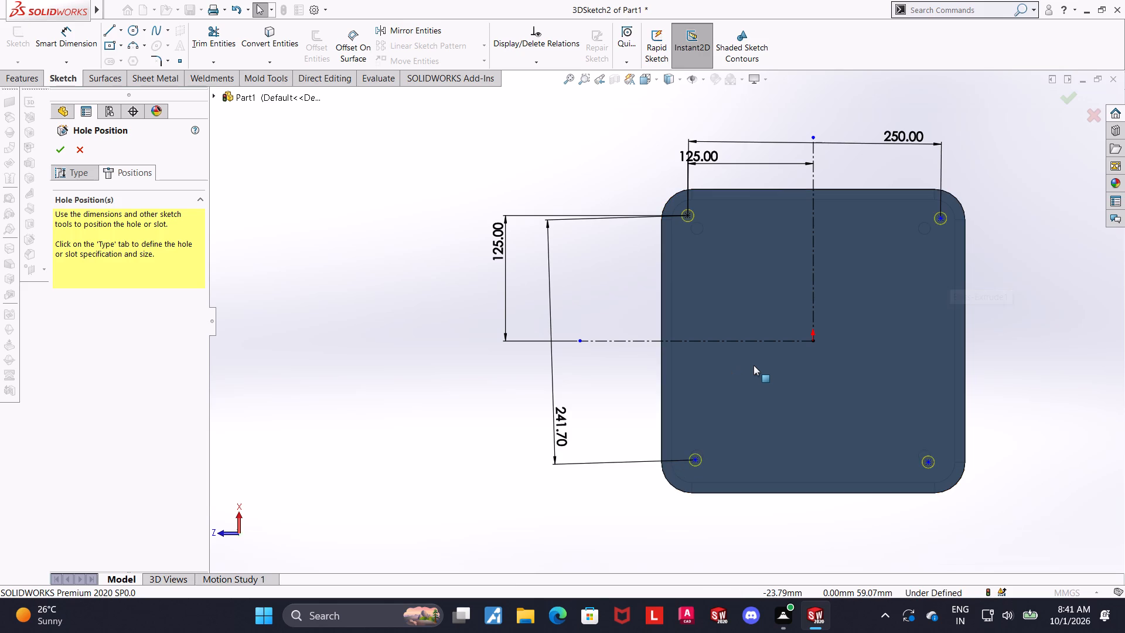
pyautogui.hotkey('ctrl', 'z')
pyautogui.press('Escape')
pyautogui.scroll(-1, 843, 392)
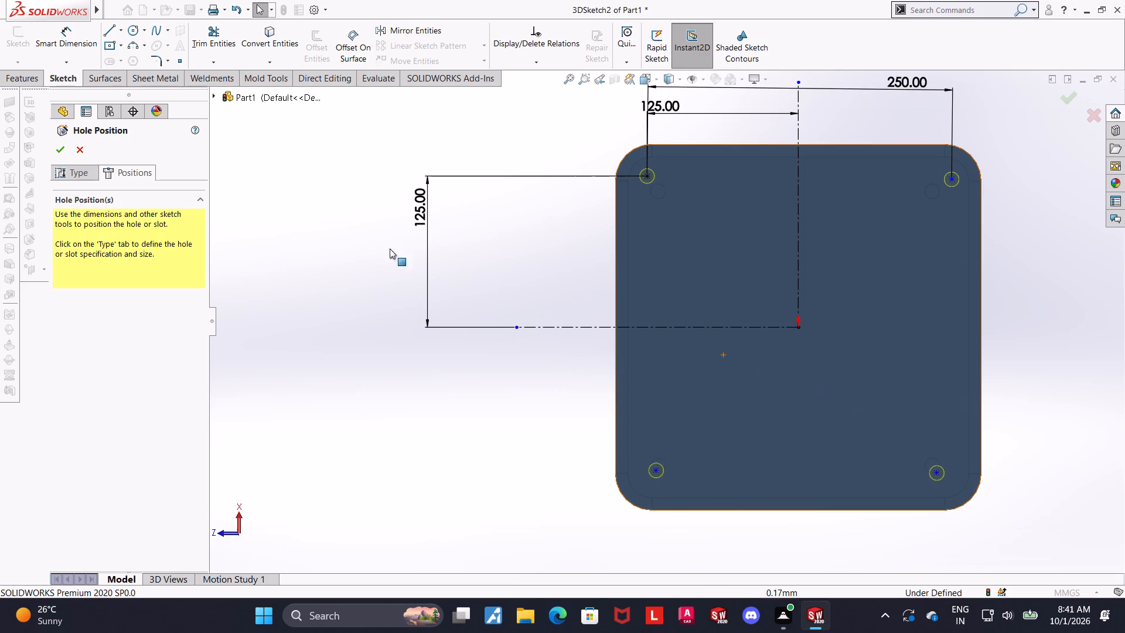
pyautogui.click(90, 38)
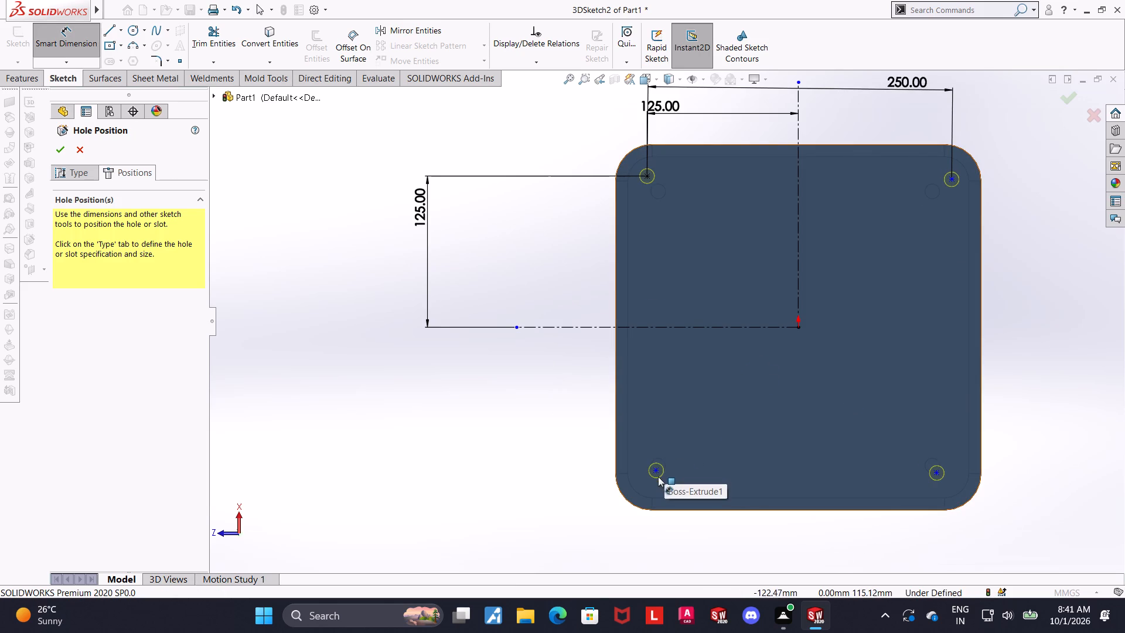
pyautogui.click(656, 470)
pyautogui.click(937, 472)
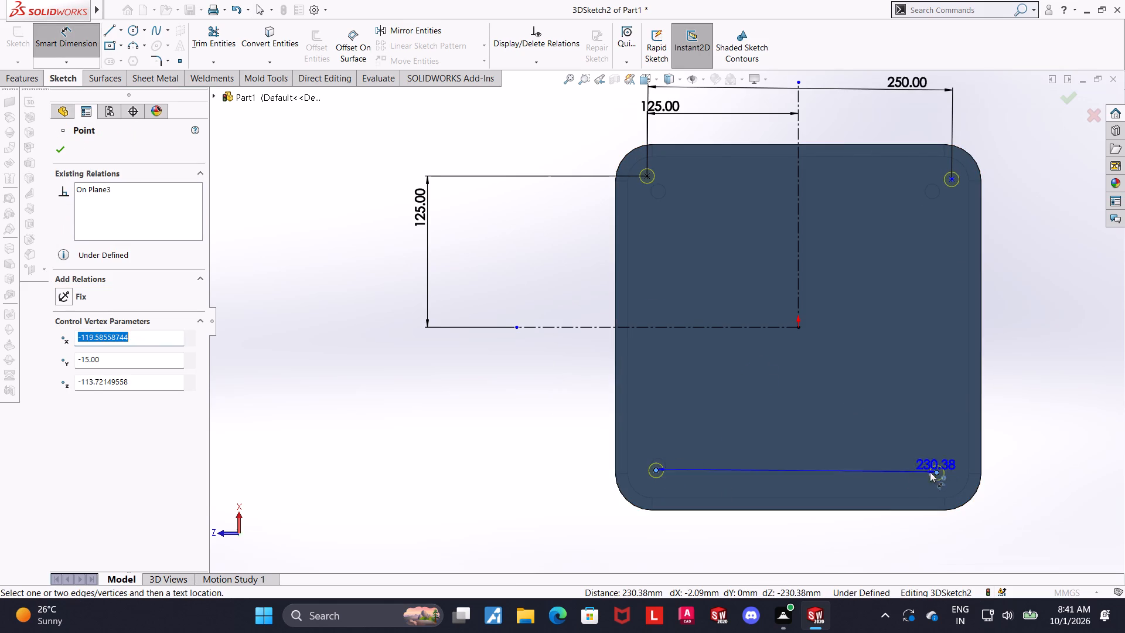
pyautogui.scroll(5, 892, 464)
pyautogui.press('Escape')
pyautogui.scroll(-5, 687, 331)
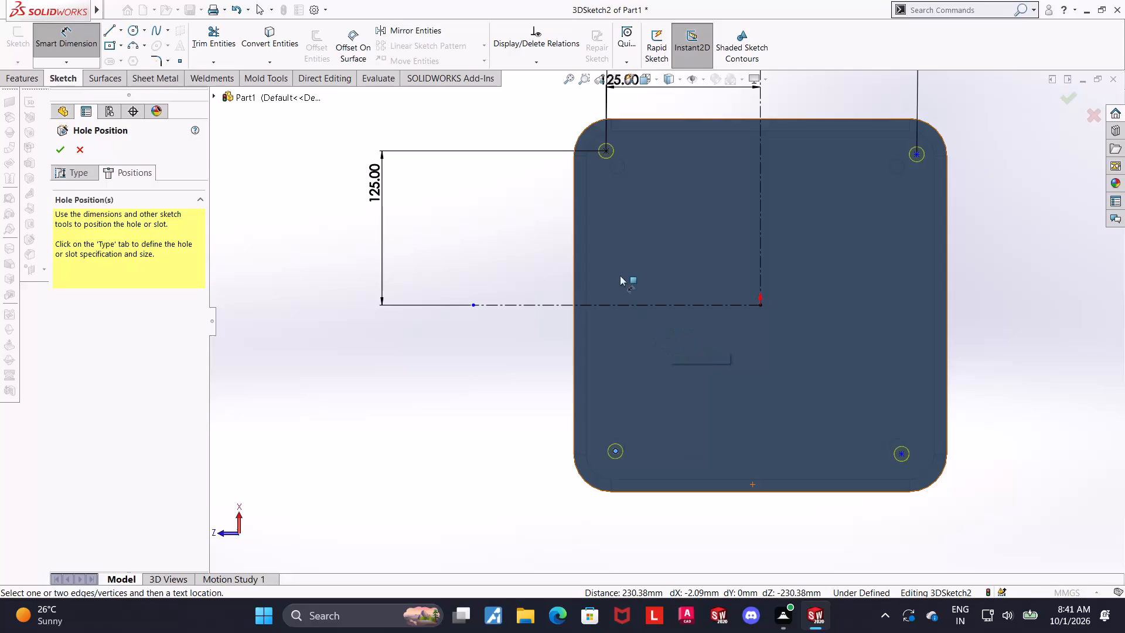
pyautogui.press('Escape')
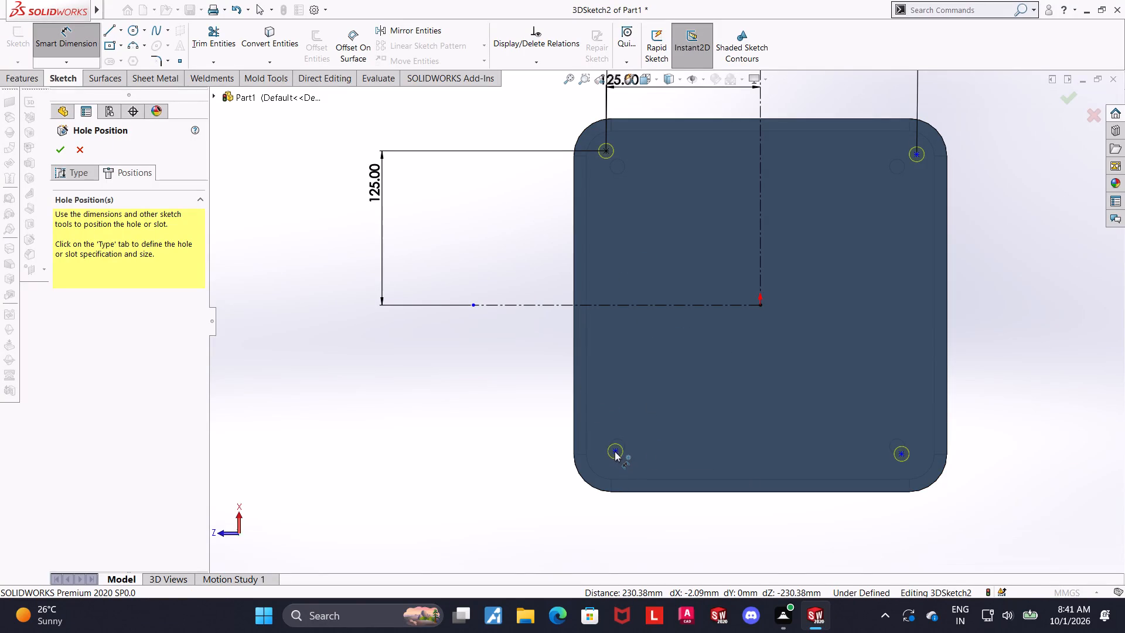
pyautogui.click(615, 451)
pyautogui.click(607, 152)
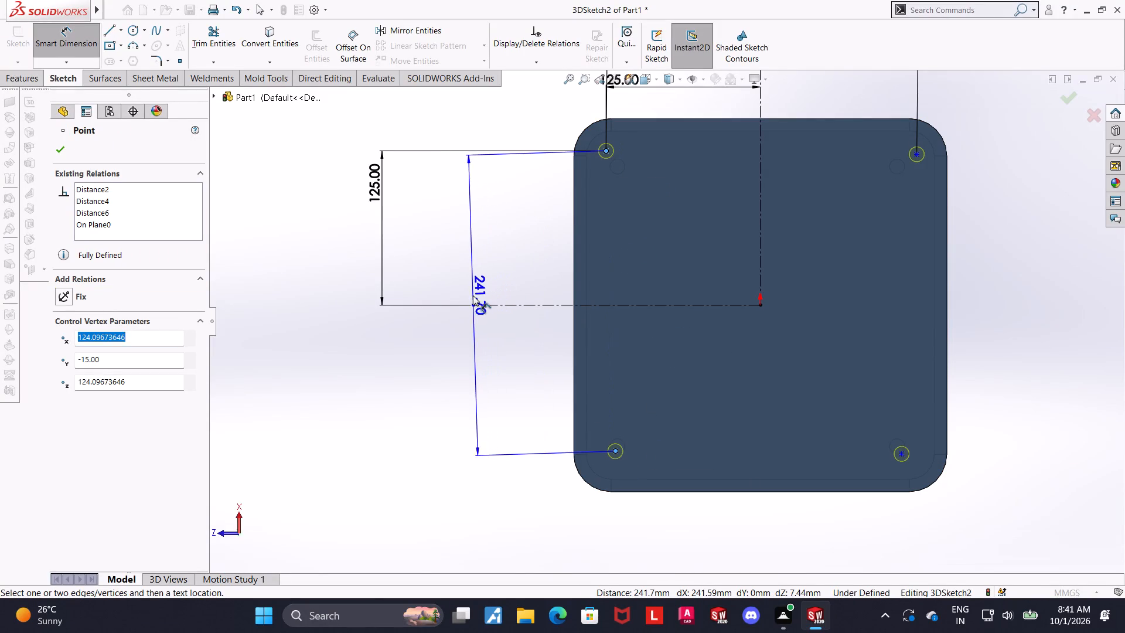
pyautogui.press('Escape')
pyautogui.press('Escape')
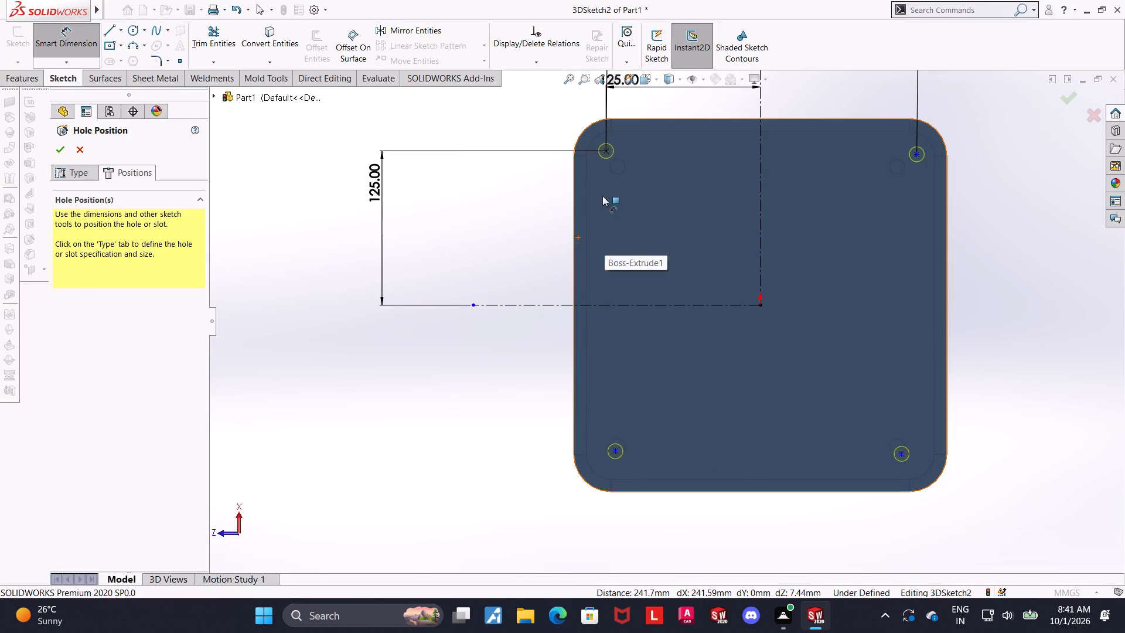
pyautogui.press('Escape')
# Add an Along X relation between the two hole points on the +Z side.
pyautogui.click(608, 153)
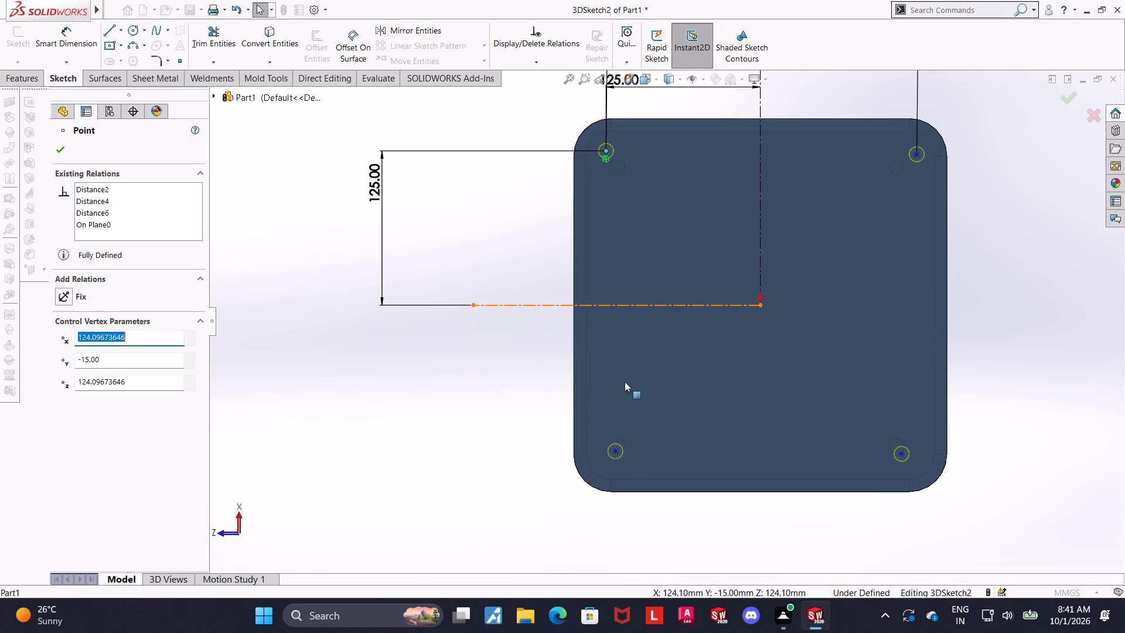
pyautogui.keyDown('ctrl'); pyautogui.click(616, 449); pyautogui.keyUp('ctrl')
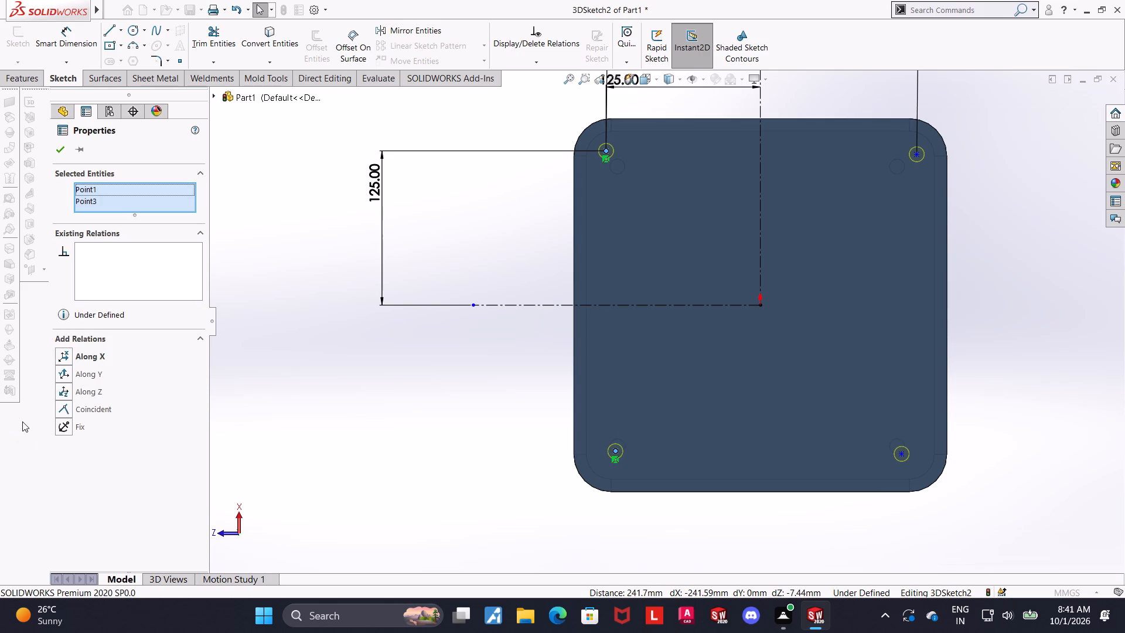
pyautogui.click(63, 390)
pyautogui.hotkey('ctrl', 'z')
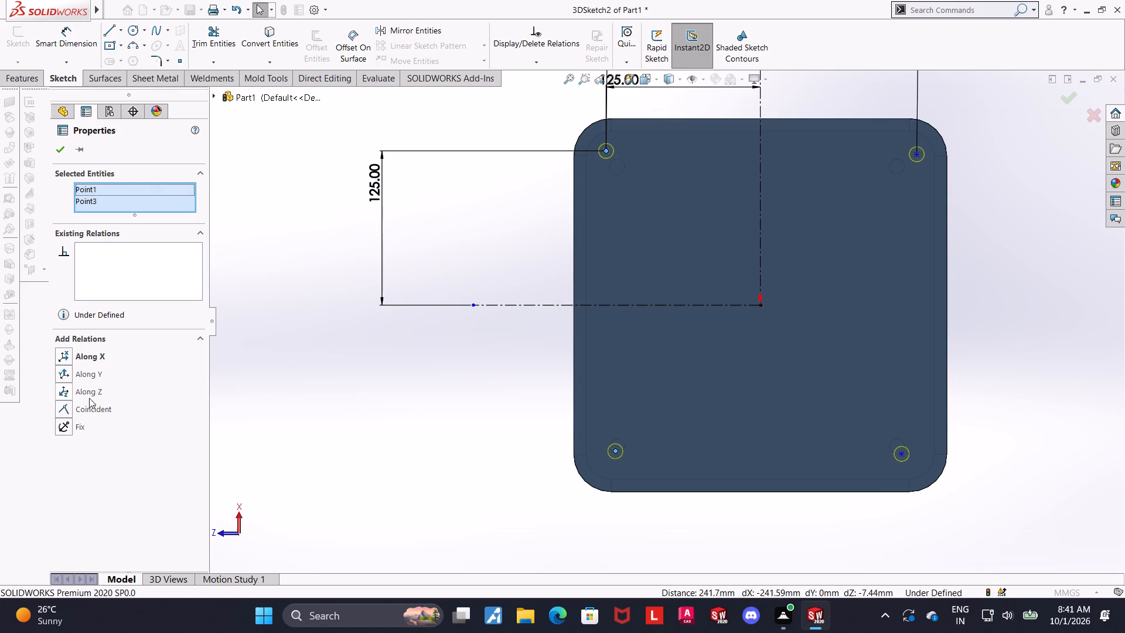
pyautogui.click(69, 377)
pyautogui.hotkey('ctrl', 'z')
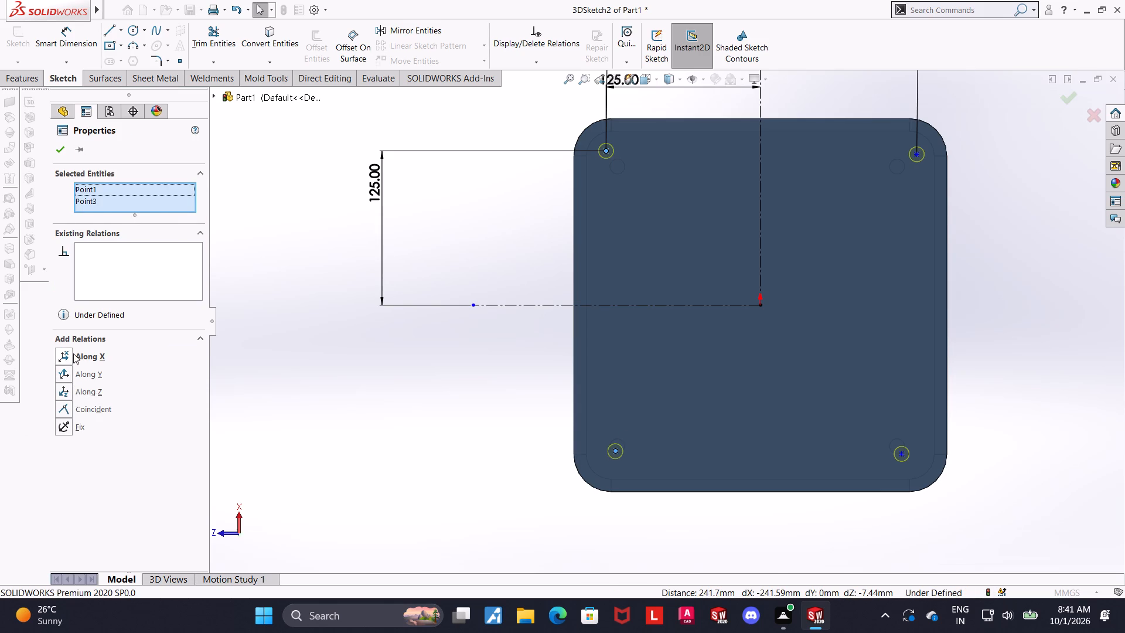
pyautogui.click(69, 354)
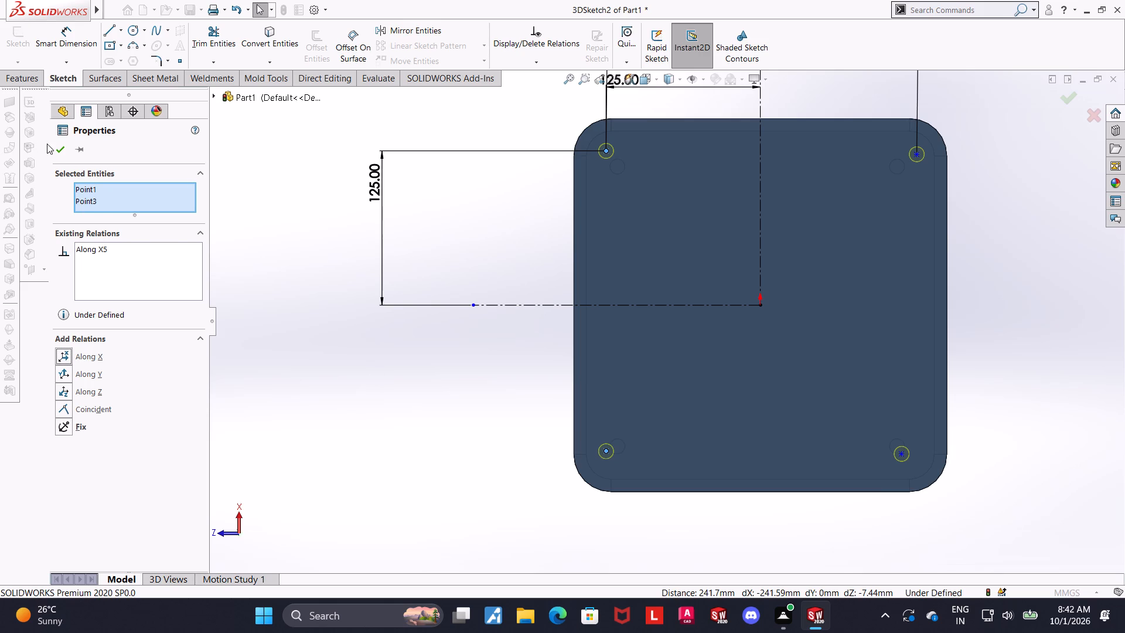
pyautogui.click(54, 149)
pyautogui.click(543, 417)
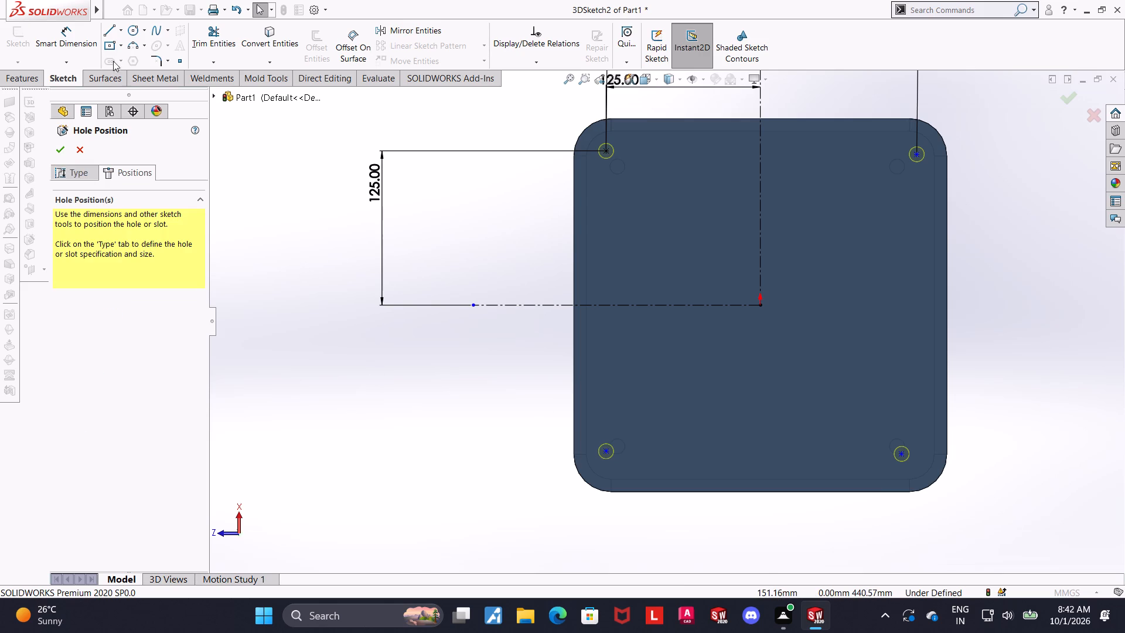
# Dimension the spacing between the two +Z side hole points as 250 mm, placed outside the plate.
pyautogui.click(85, 46)
pyautogui.click(606, 450)
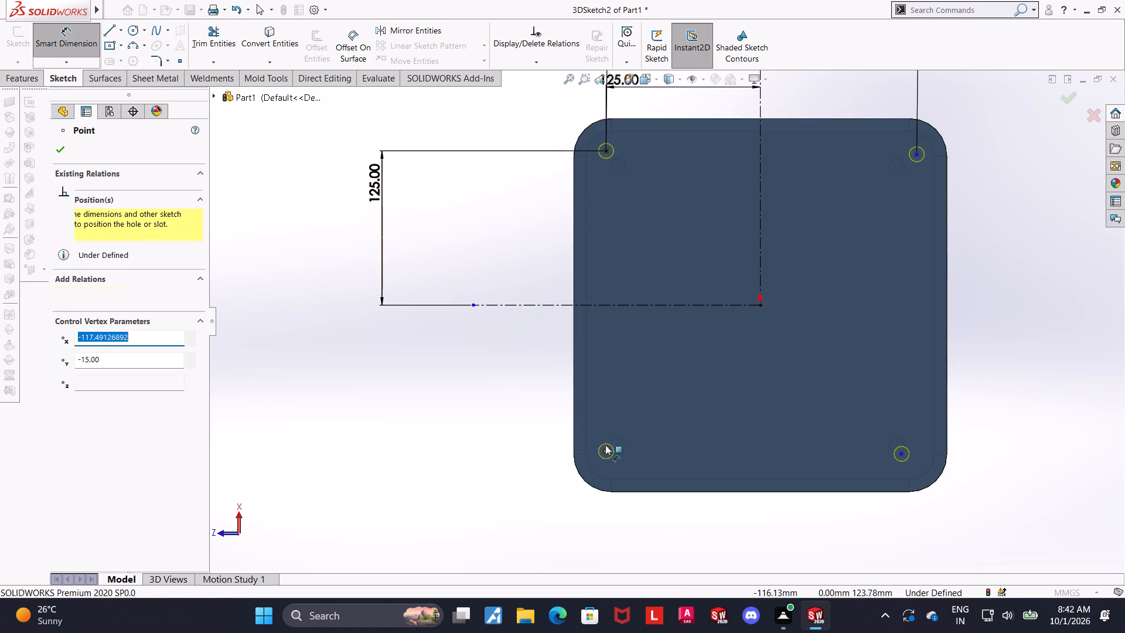
pyautogui.click(606, 151)
pyautogui.click(473, 329)
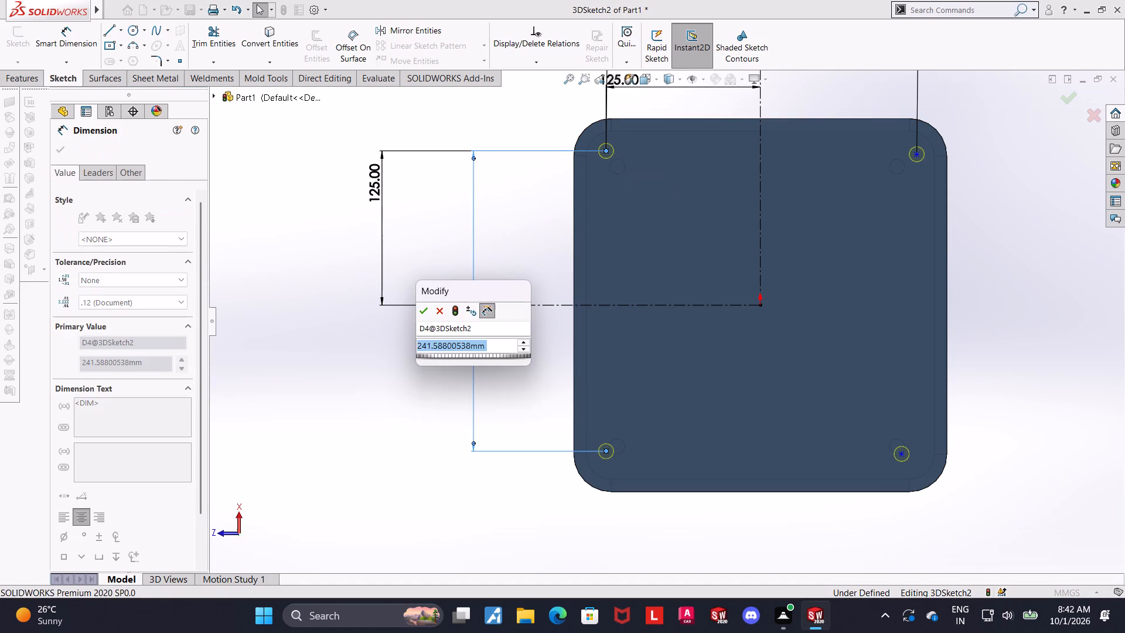
pyautogui.press('2')
pyautogui.write('50')
pyautogui.press('Return')
pyautogui.press('Escape')
pyautogui.press('Escape')
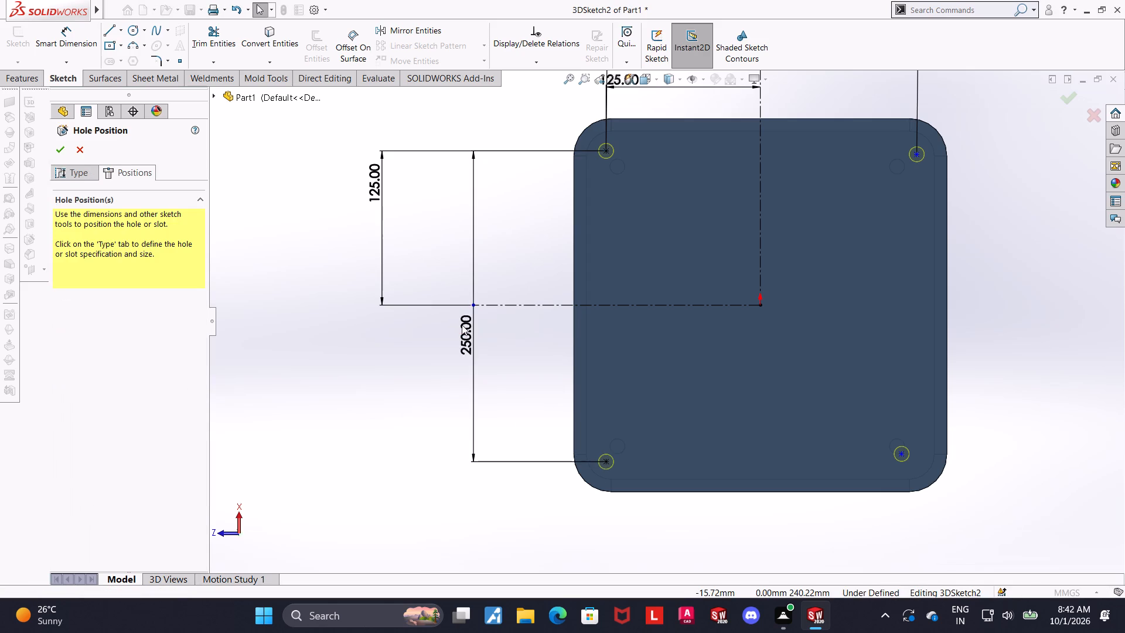
# Add an Along Z relation between the two hole points on the -X side.
pyautogui.keyDown('ctrl'); pyautogui.click(905, 454); pyautogui.keyUp('ctrl')
pyautogui.keyDown('ctrl'); pyautogui.click(607, 462); pyautogui.keyUp('ctrl')
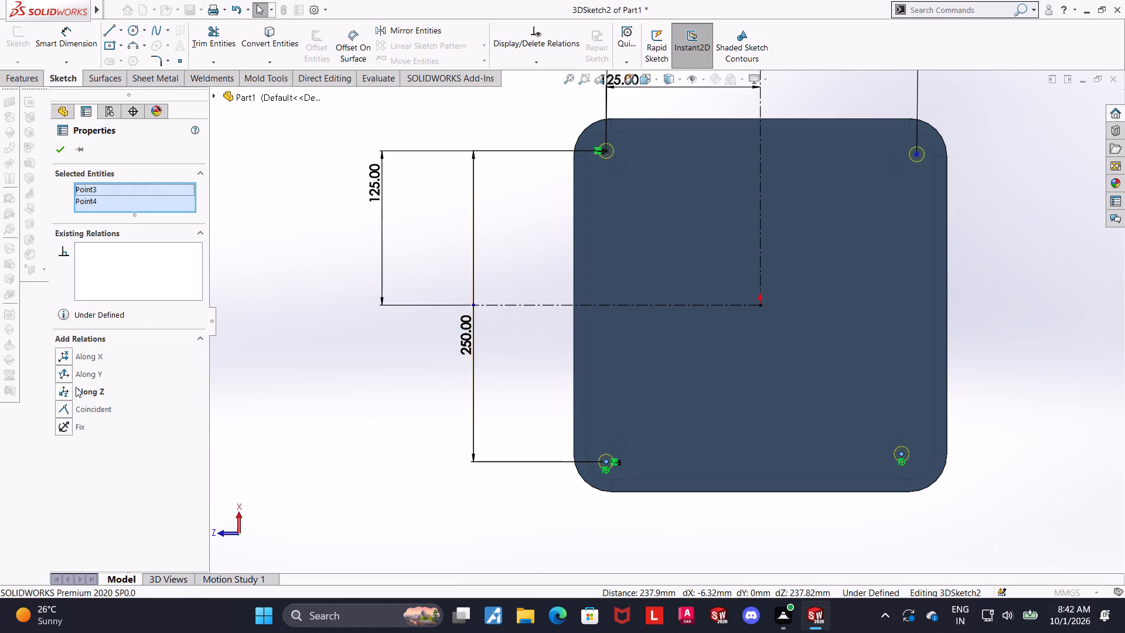
pyautogui.click(69, 392)
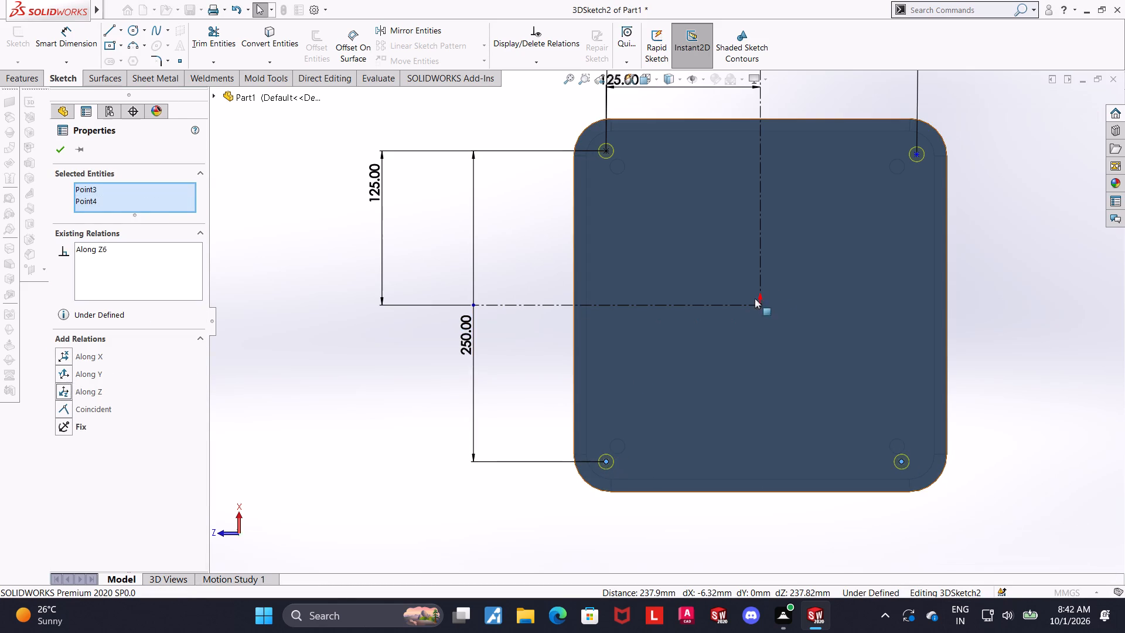
pyautogui.press('Escape')
# Add an Along Z relation between the two hole points on the +X side.
pyautogui.click(917, 154)
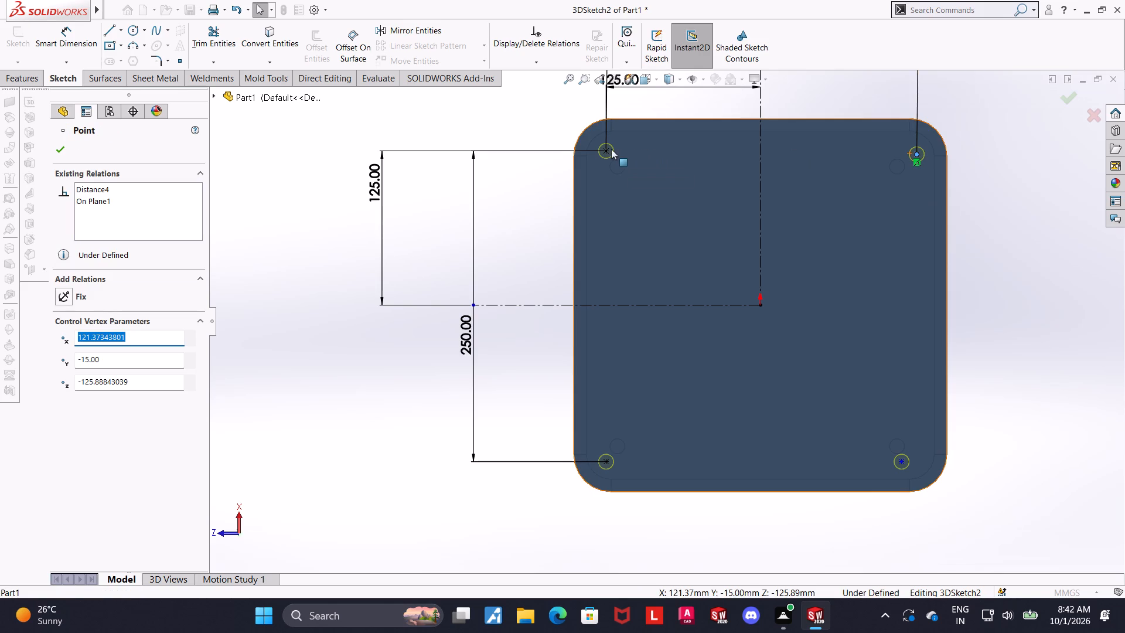
pyautogui.keyDown('ctrl'); pyautogui.click(608, 149); pyautogui.keyUp('ctrl')
pyautogui.click(69, 387)
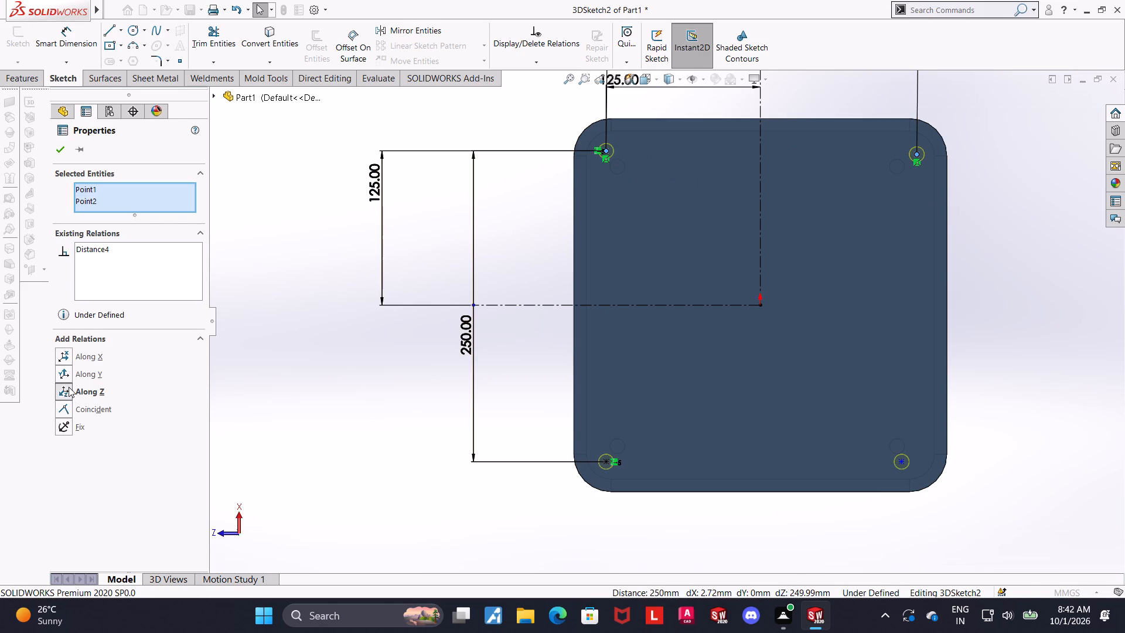
pyautogui.press('Escape')
pyautogui.press('Escape')
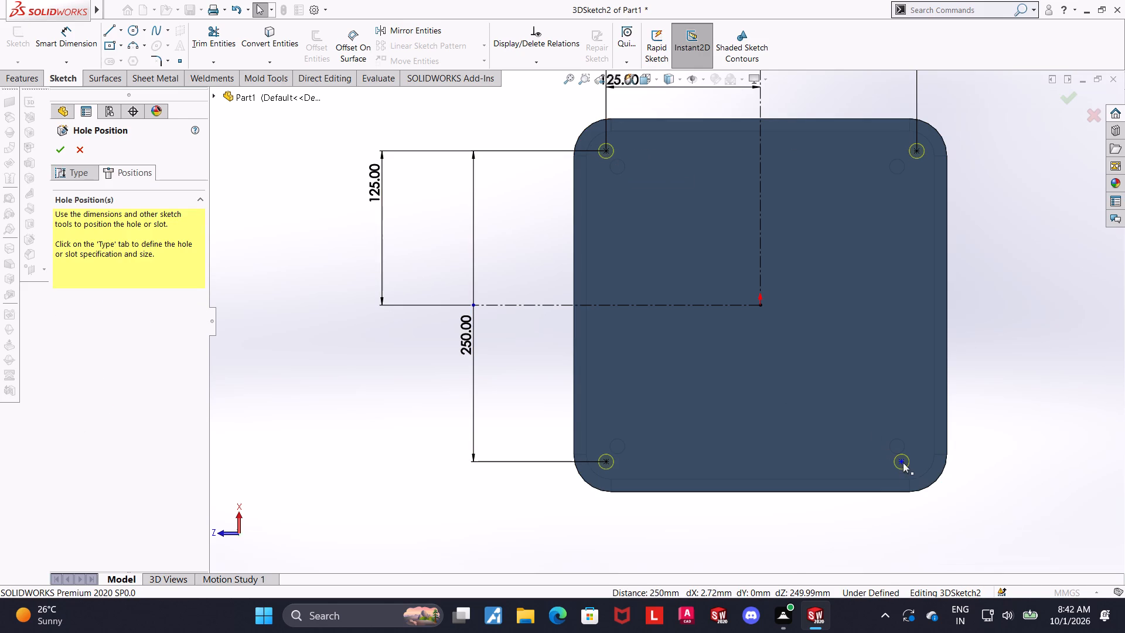
# Add an Along X relation between the two hole points on the -Z side.
pyautogui.click(903, 462)
pyautogui.keyDown('ctrl'); pyautogui.click(915, 151); pyautogui.keyUp('ctrl')
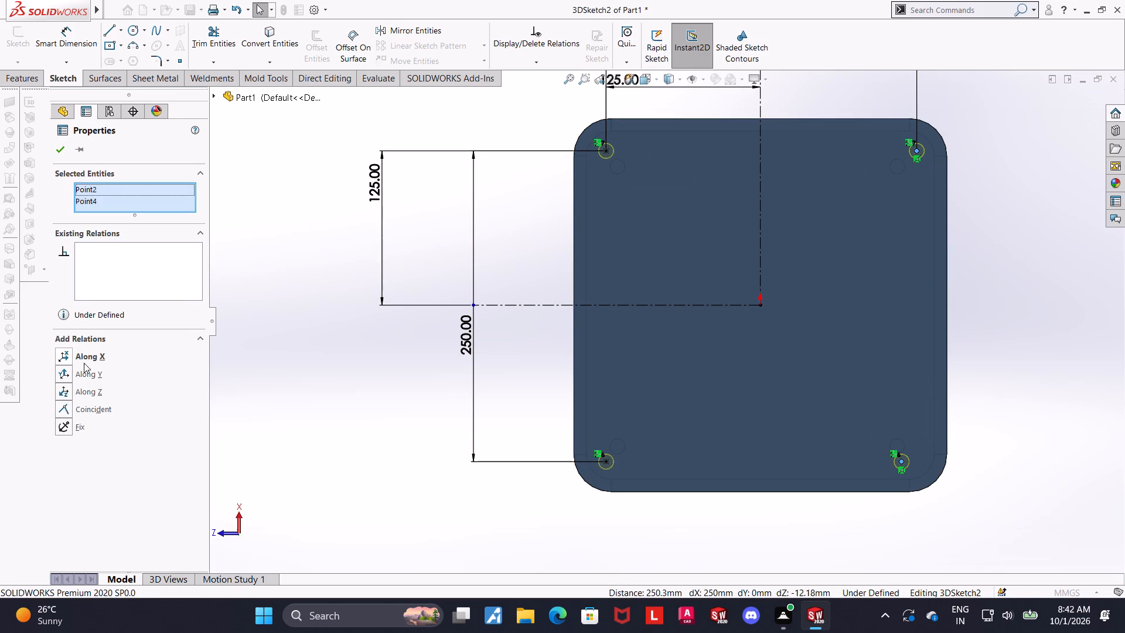
pyautogui.click(65, 359)
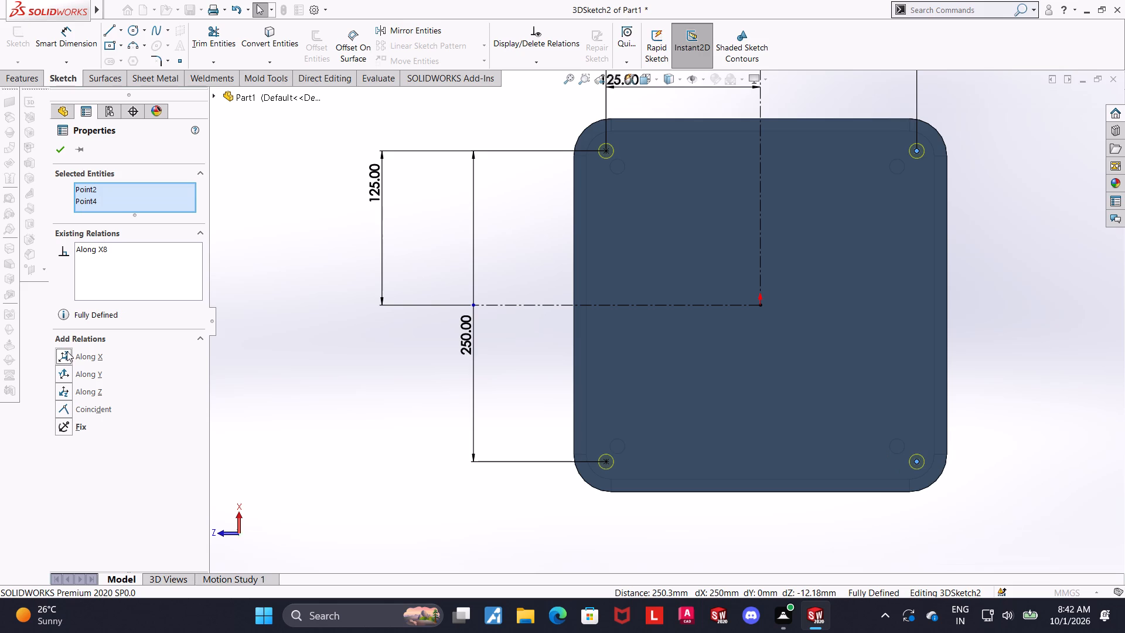
pyautogui.press('Escape')
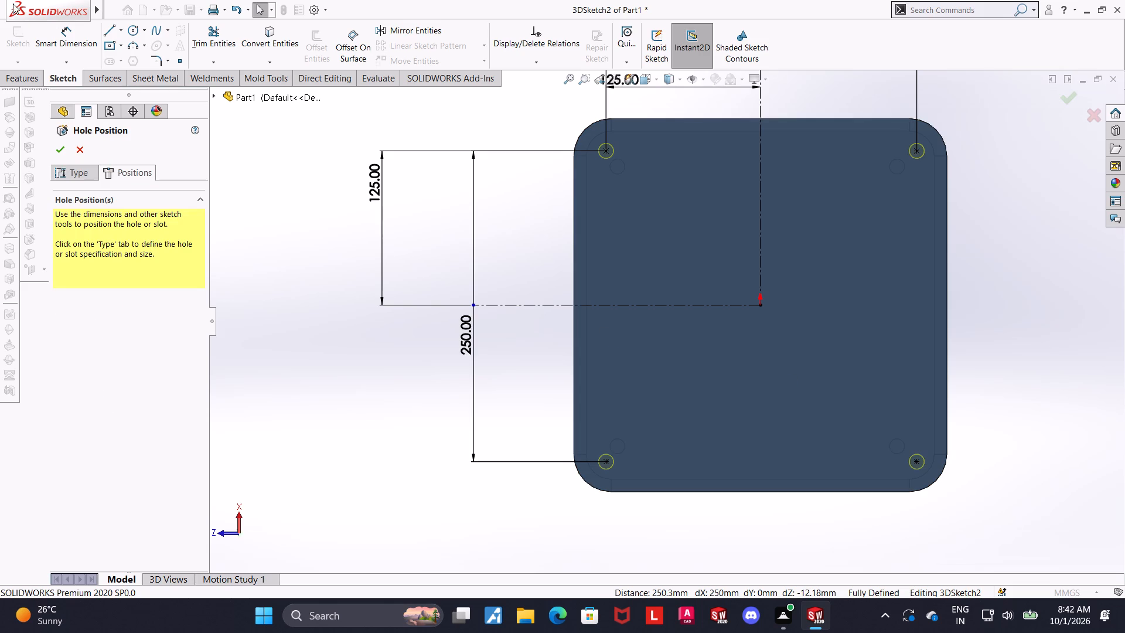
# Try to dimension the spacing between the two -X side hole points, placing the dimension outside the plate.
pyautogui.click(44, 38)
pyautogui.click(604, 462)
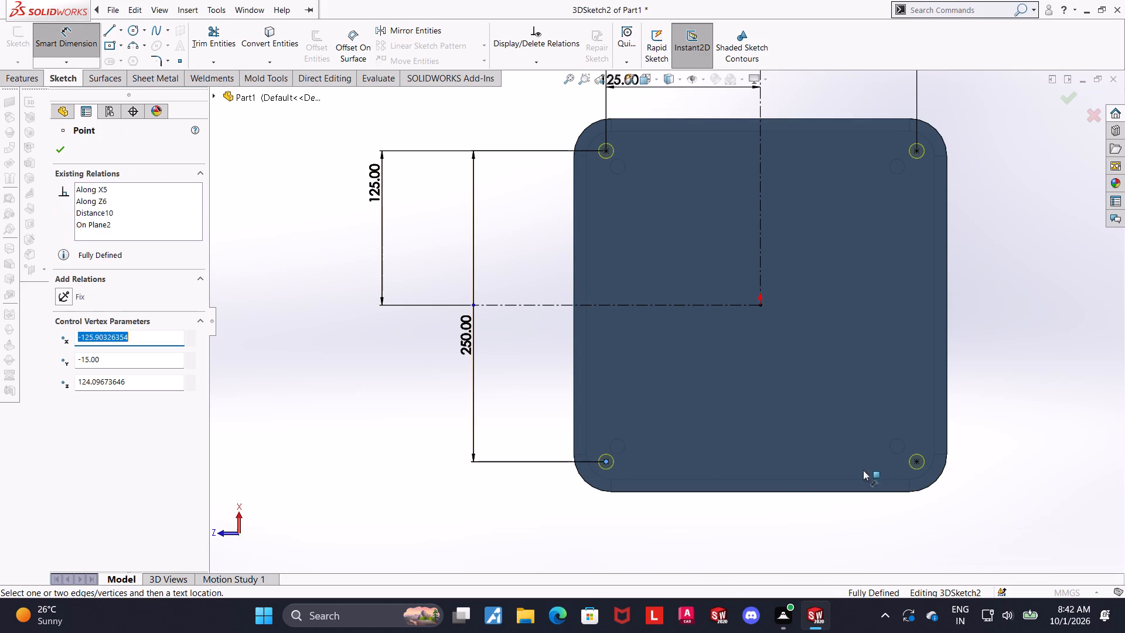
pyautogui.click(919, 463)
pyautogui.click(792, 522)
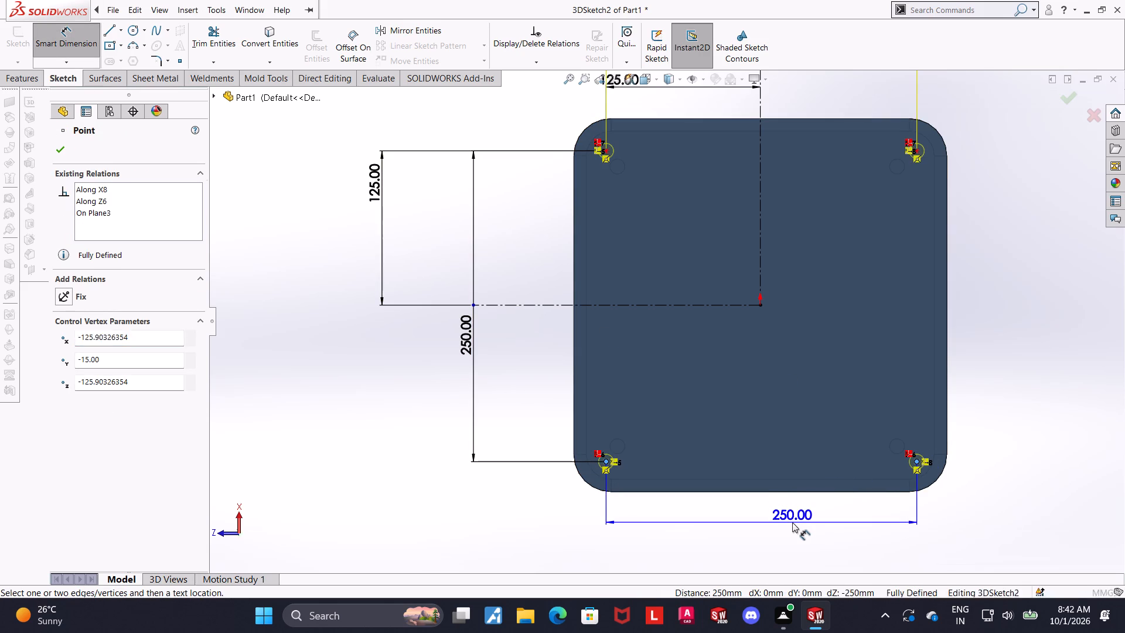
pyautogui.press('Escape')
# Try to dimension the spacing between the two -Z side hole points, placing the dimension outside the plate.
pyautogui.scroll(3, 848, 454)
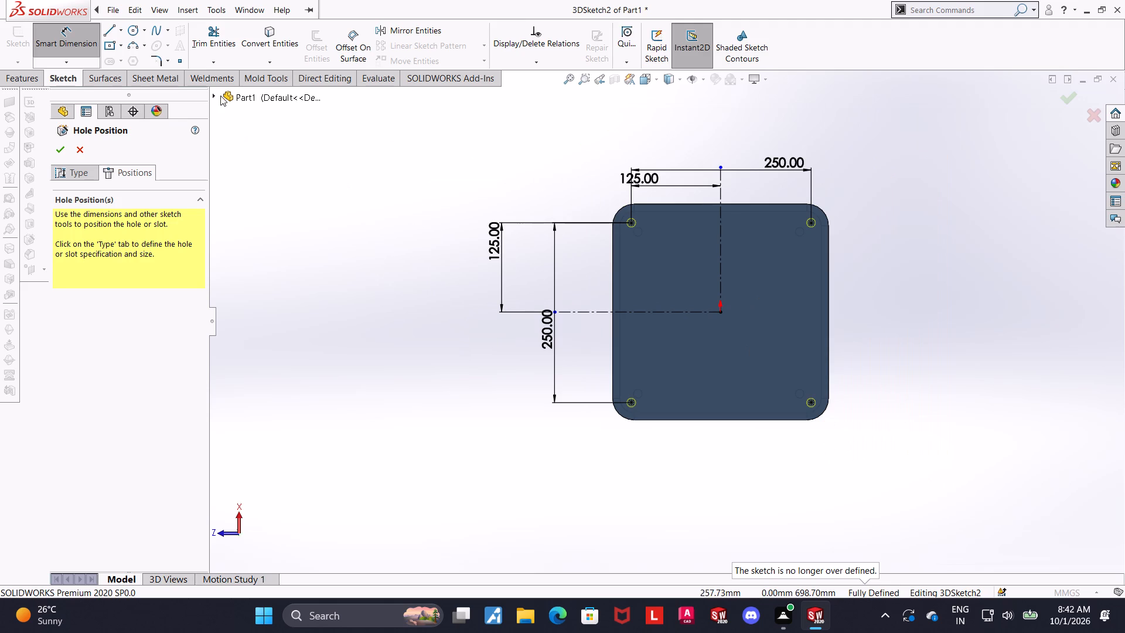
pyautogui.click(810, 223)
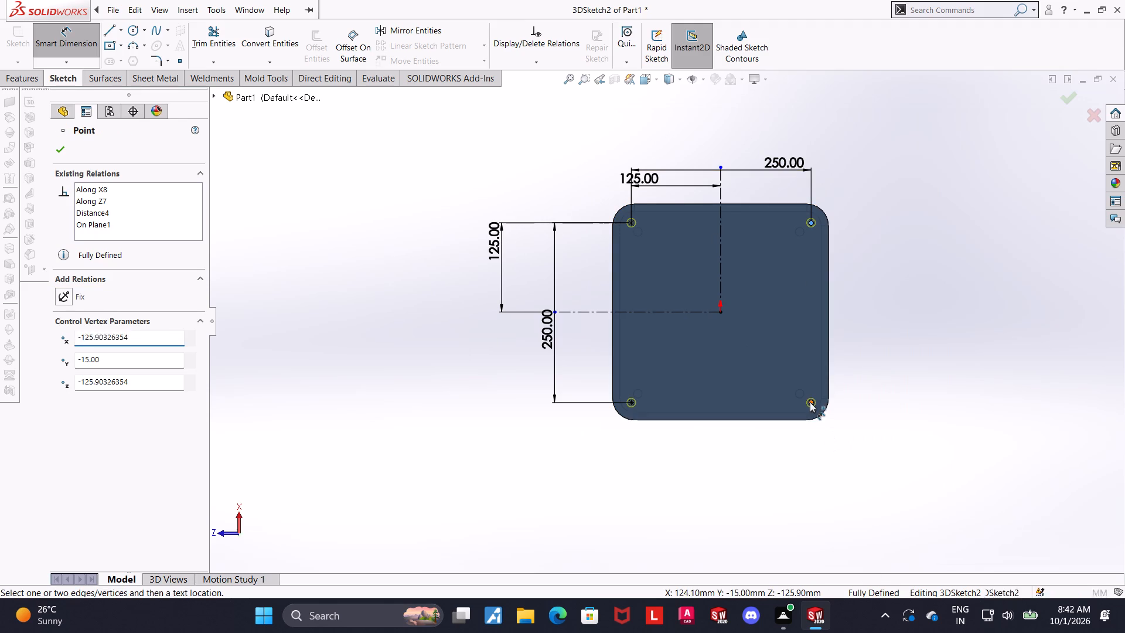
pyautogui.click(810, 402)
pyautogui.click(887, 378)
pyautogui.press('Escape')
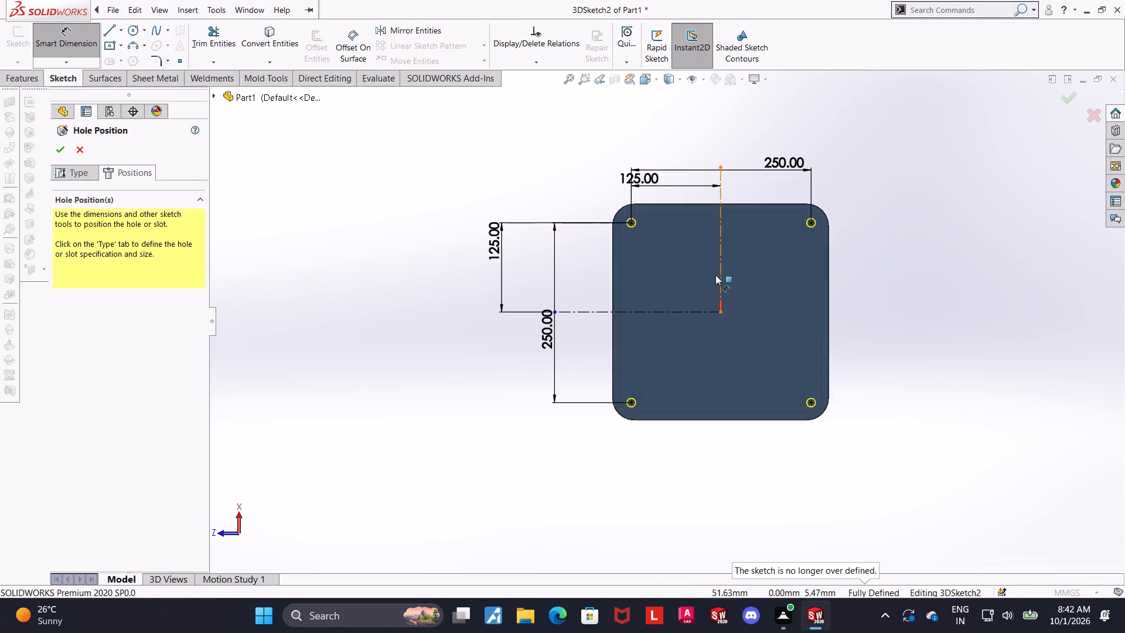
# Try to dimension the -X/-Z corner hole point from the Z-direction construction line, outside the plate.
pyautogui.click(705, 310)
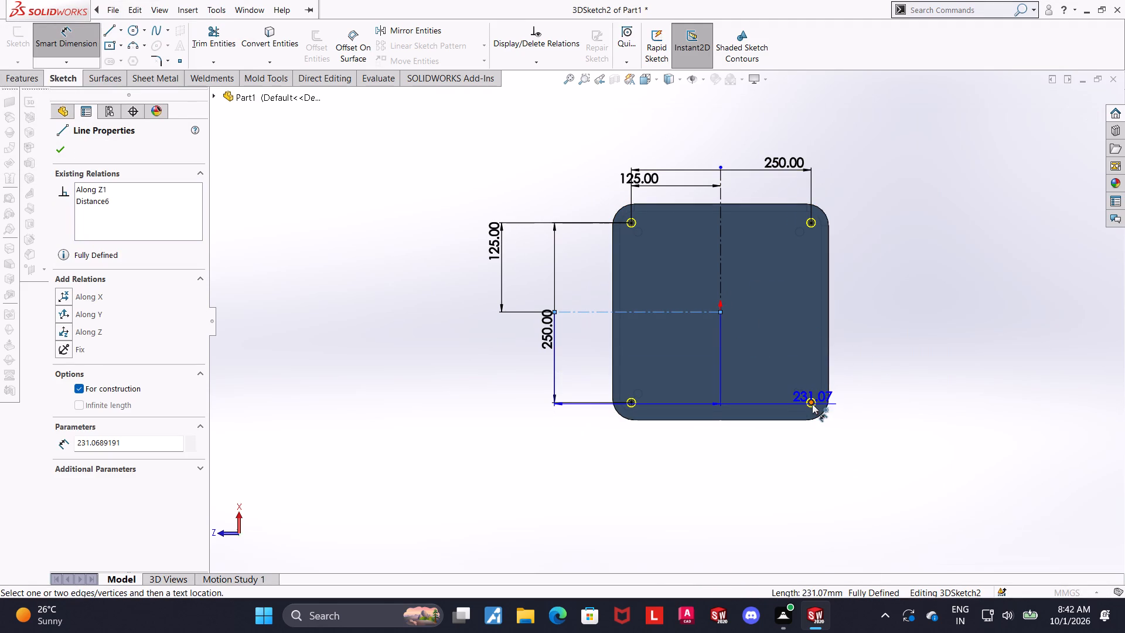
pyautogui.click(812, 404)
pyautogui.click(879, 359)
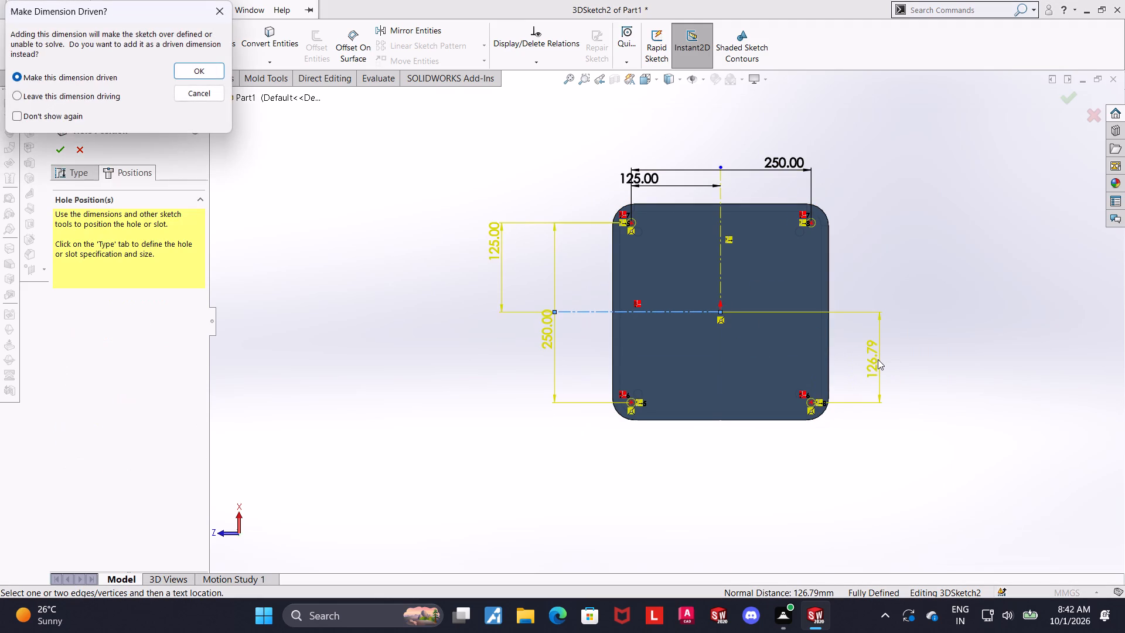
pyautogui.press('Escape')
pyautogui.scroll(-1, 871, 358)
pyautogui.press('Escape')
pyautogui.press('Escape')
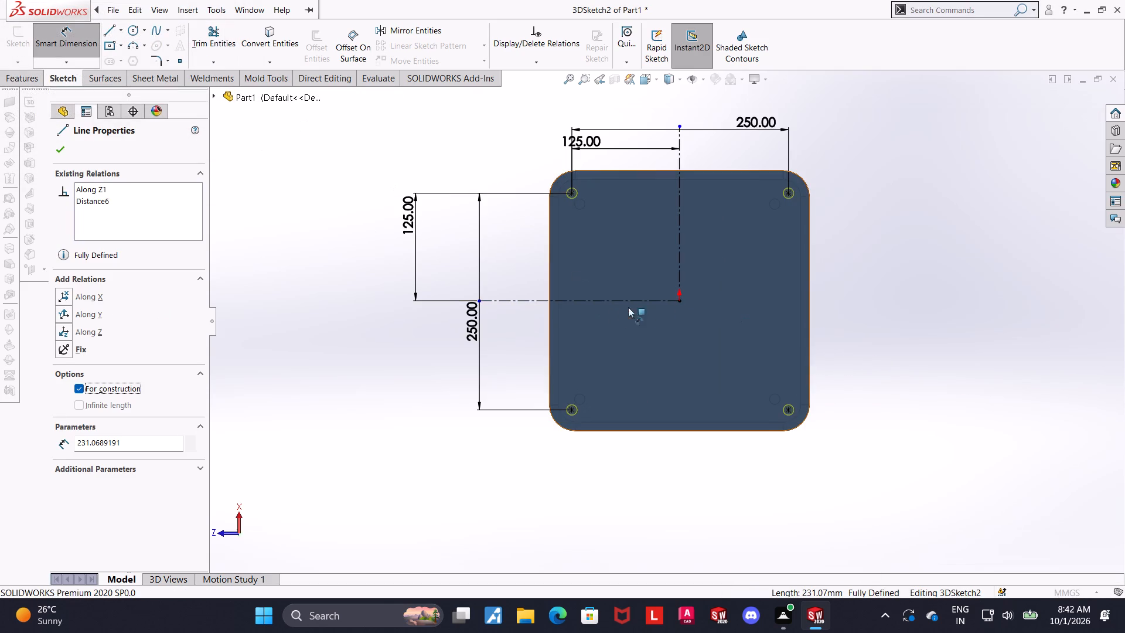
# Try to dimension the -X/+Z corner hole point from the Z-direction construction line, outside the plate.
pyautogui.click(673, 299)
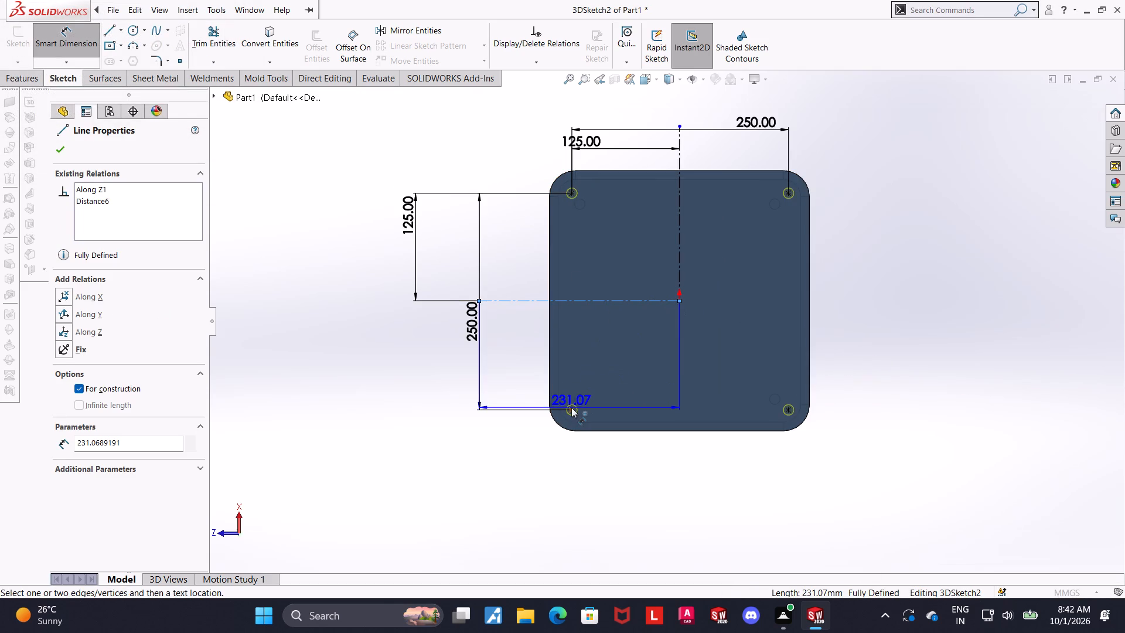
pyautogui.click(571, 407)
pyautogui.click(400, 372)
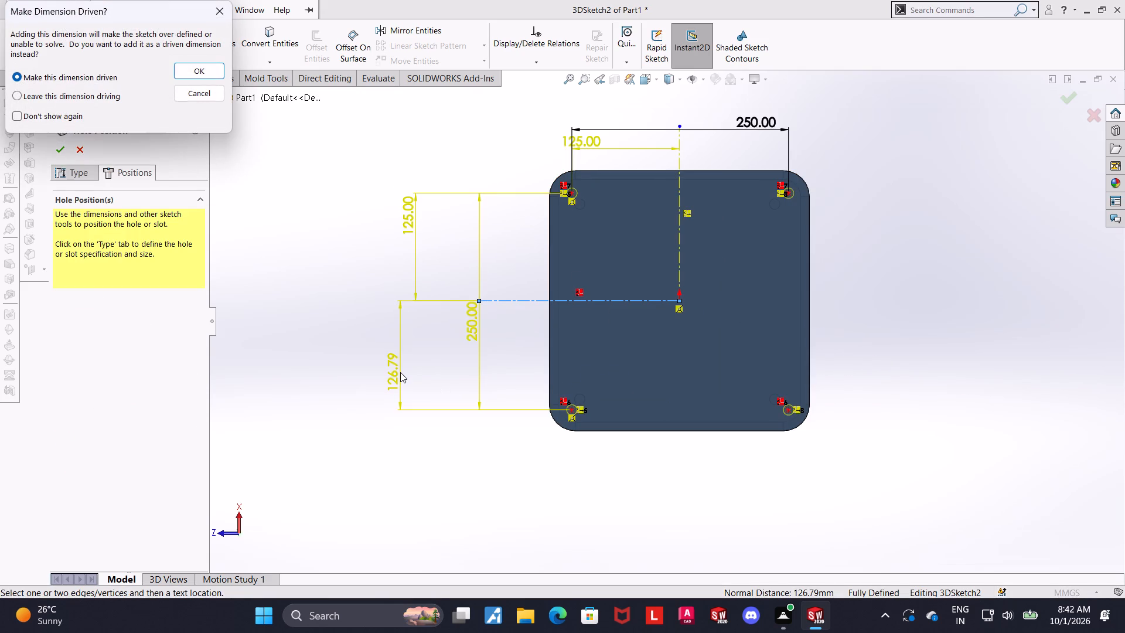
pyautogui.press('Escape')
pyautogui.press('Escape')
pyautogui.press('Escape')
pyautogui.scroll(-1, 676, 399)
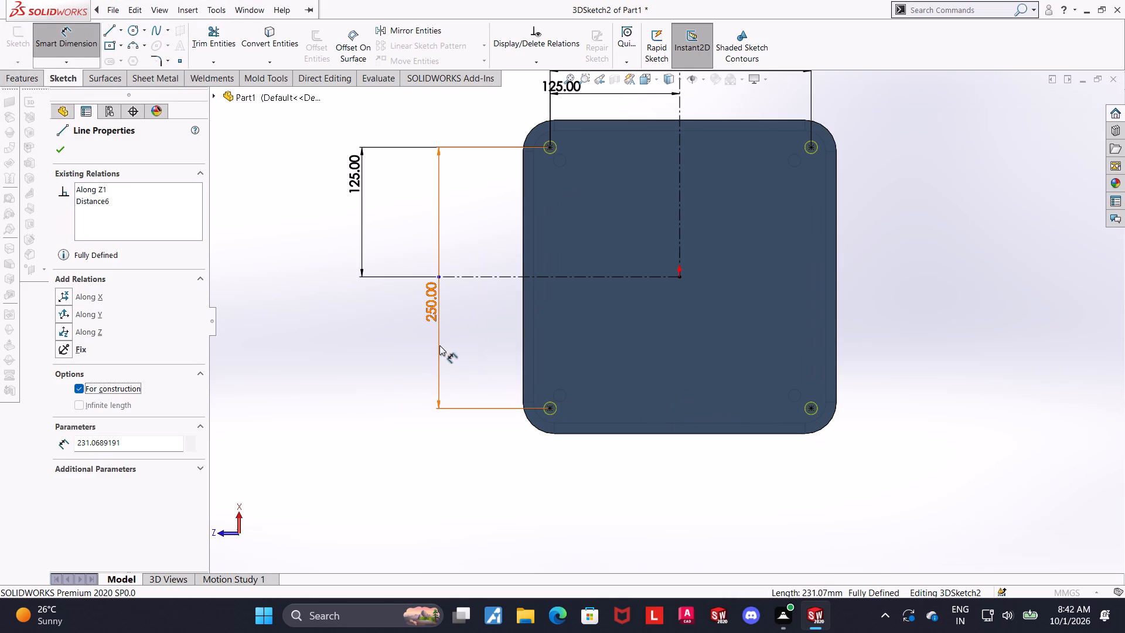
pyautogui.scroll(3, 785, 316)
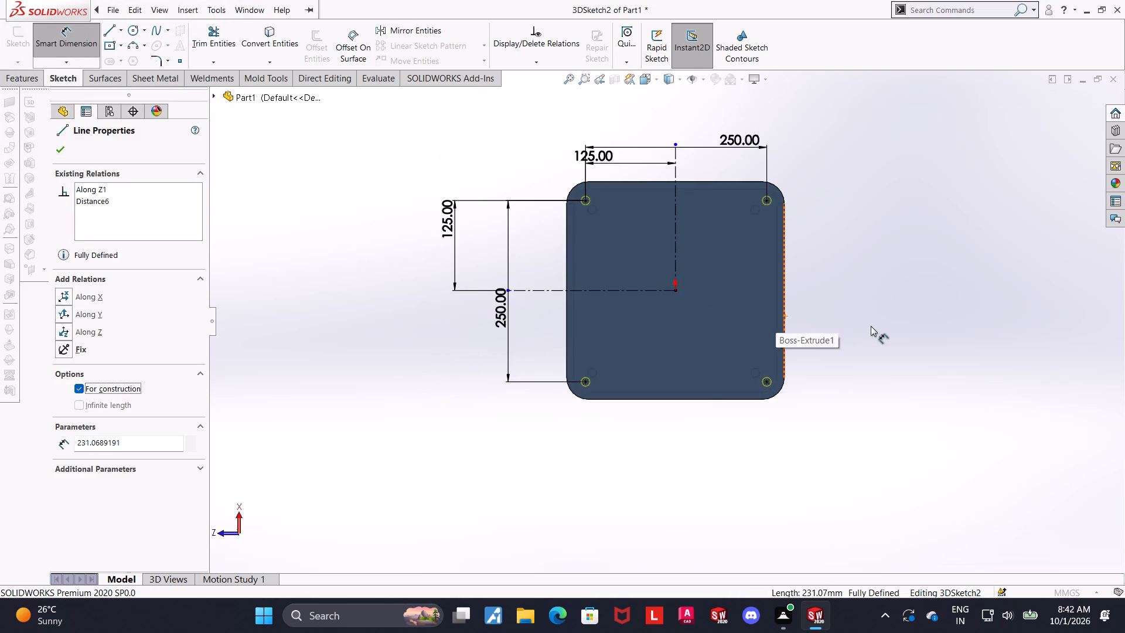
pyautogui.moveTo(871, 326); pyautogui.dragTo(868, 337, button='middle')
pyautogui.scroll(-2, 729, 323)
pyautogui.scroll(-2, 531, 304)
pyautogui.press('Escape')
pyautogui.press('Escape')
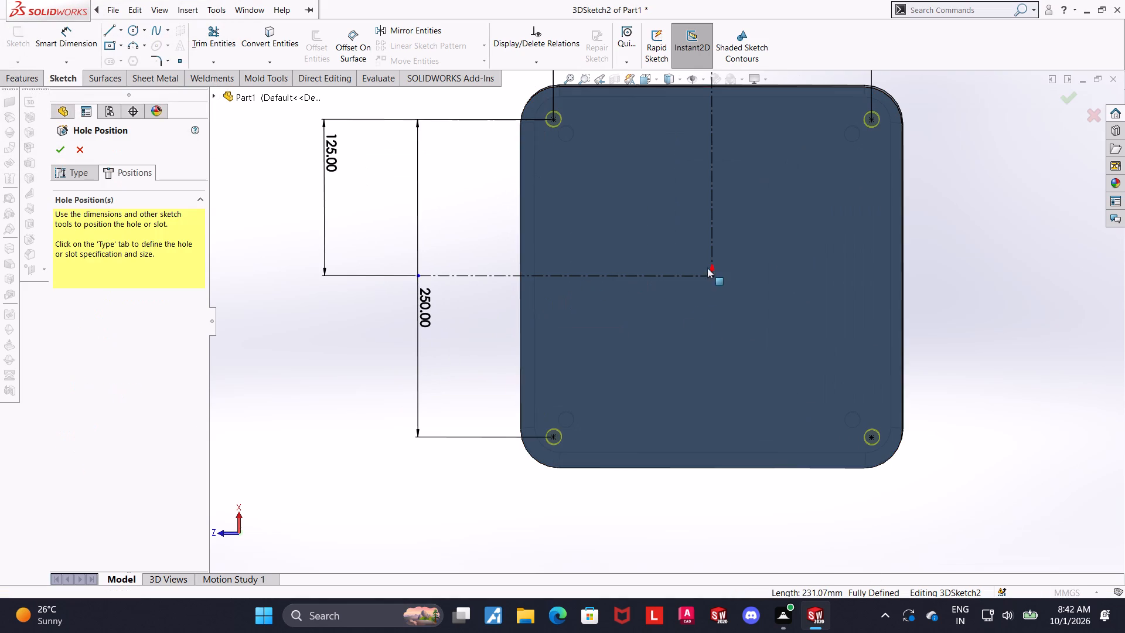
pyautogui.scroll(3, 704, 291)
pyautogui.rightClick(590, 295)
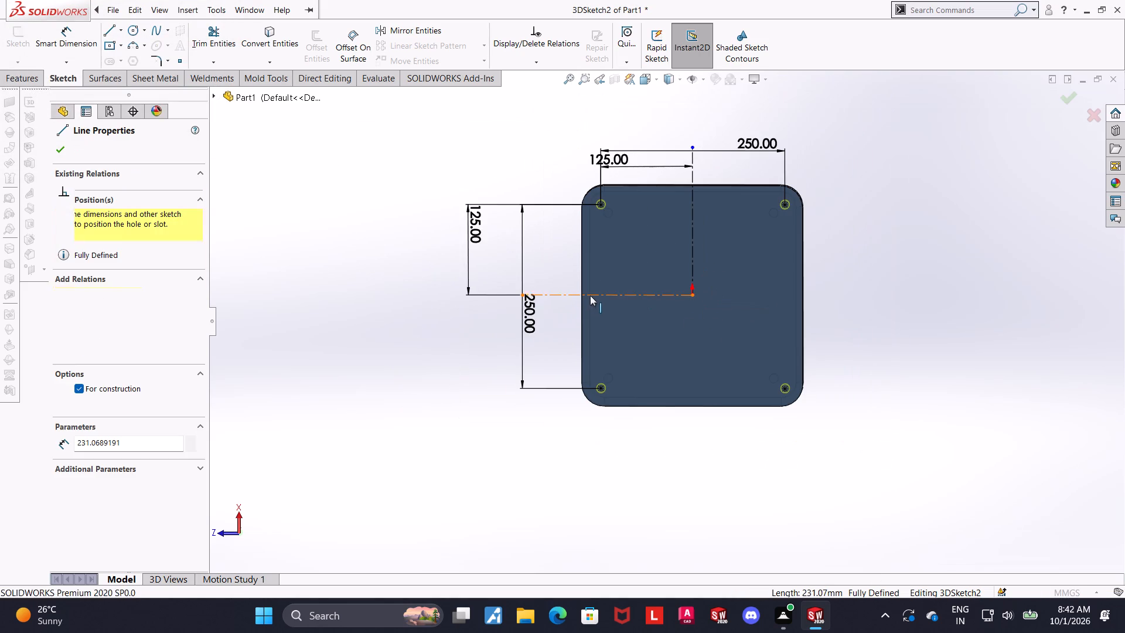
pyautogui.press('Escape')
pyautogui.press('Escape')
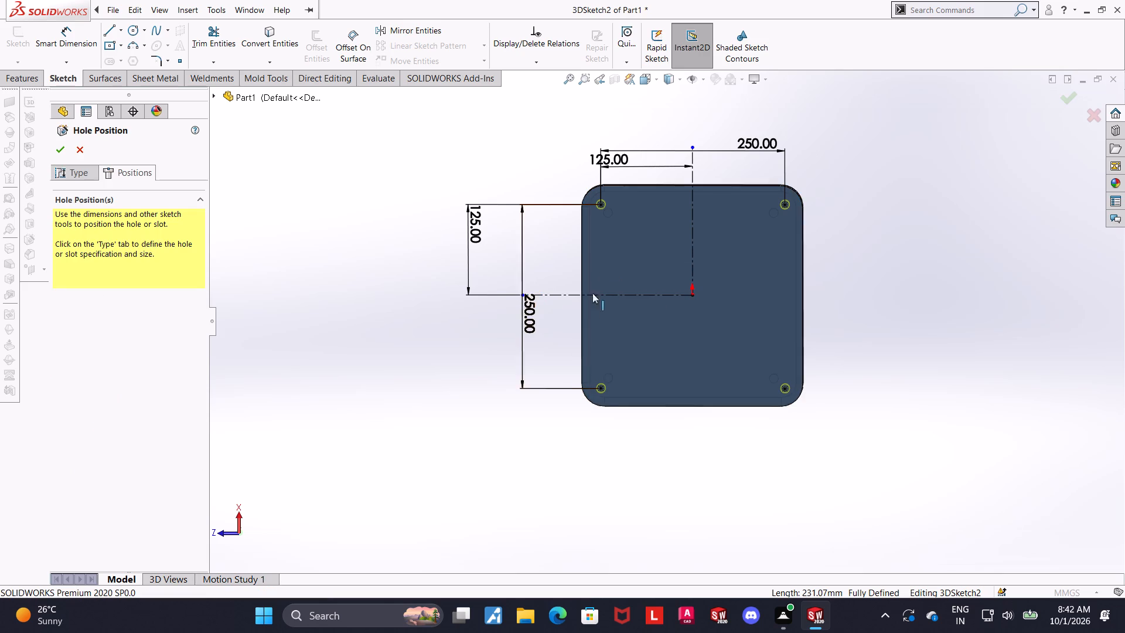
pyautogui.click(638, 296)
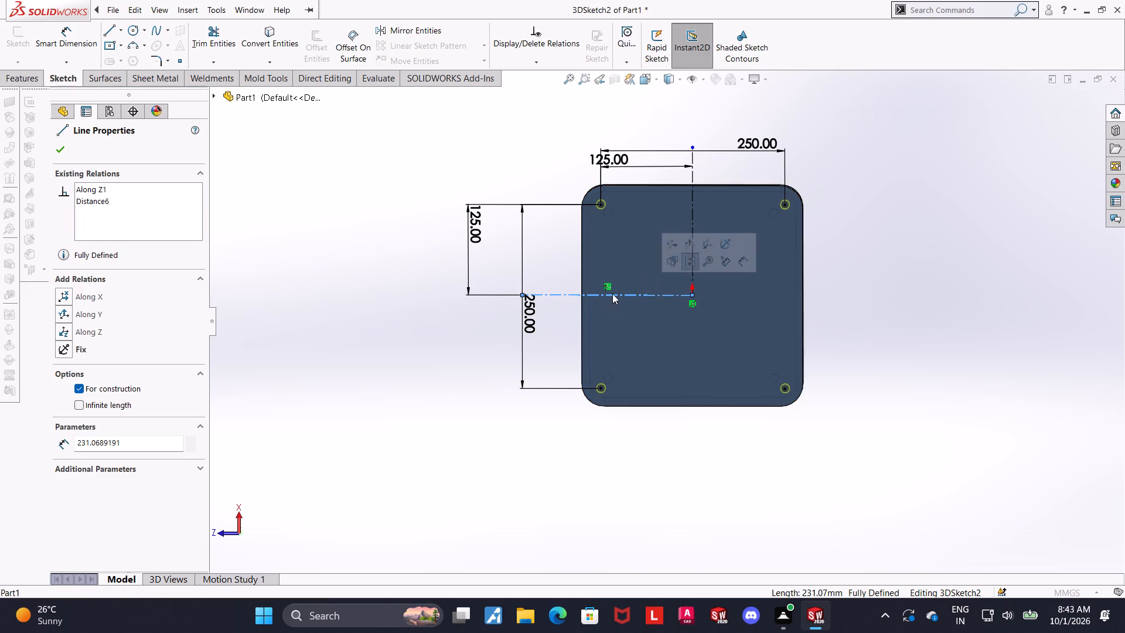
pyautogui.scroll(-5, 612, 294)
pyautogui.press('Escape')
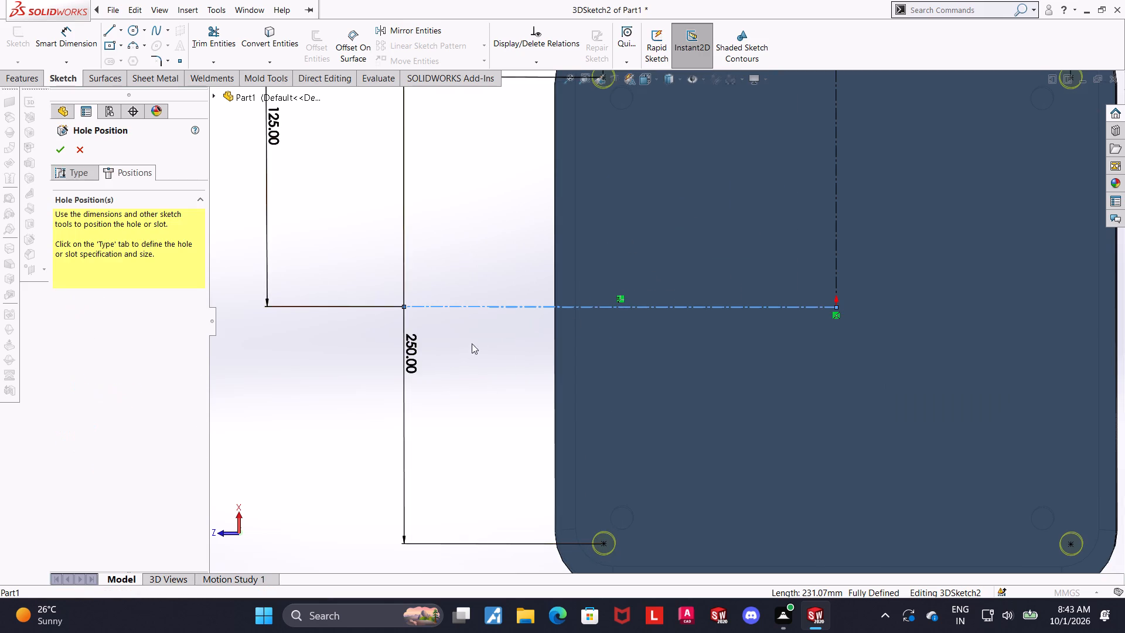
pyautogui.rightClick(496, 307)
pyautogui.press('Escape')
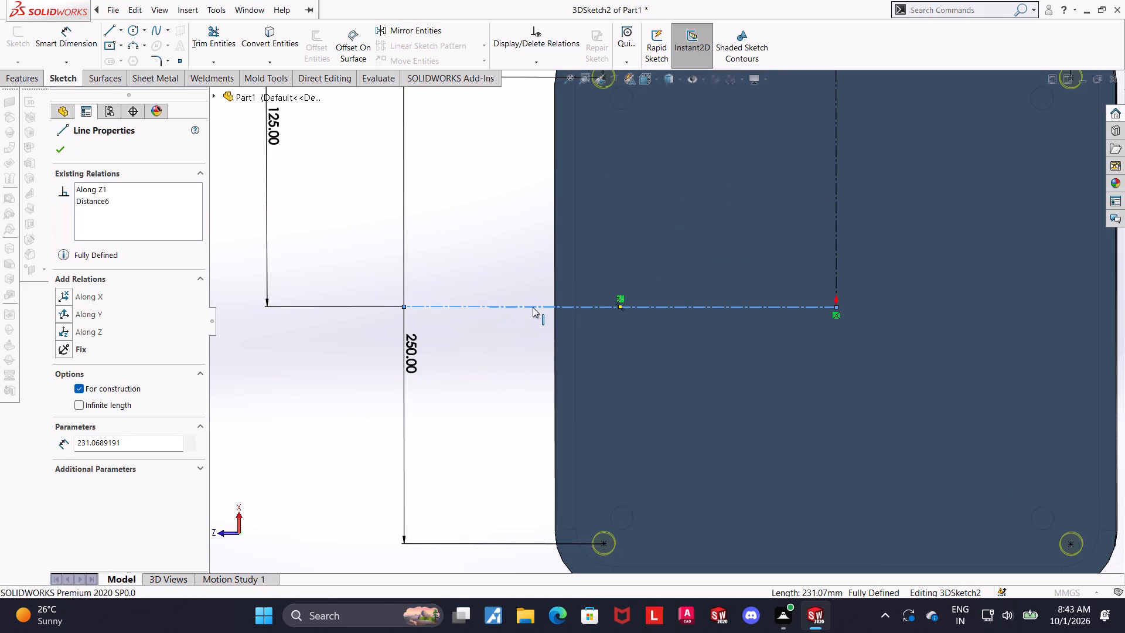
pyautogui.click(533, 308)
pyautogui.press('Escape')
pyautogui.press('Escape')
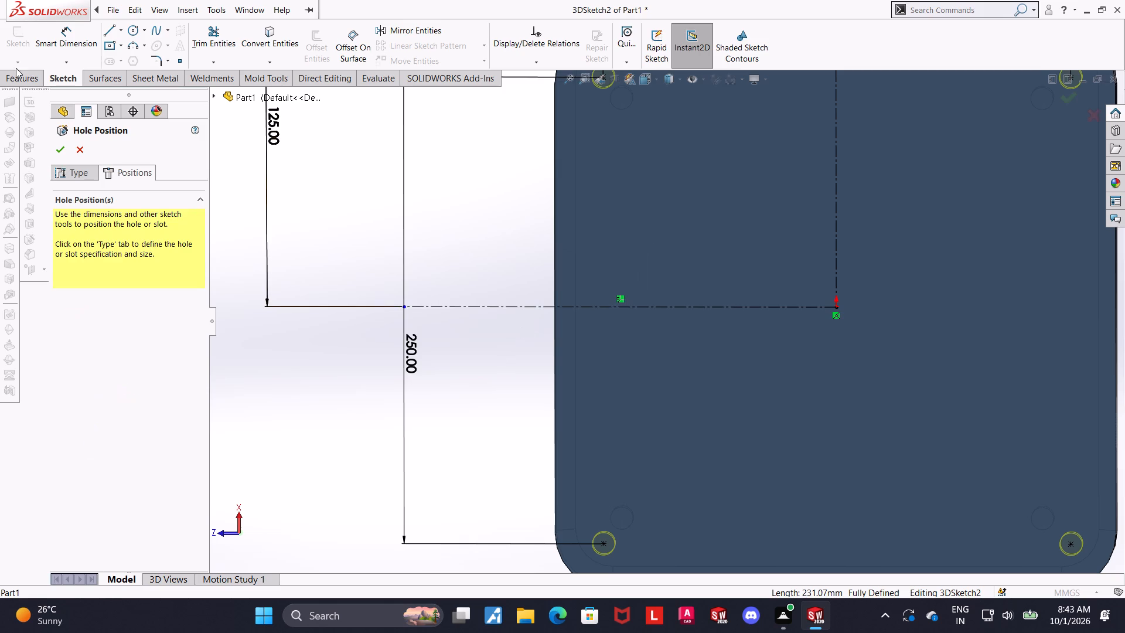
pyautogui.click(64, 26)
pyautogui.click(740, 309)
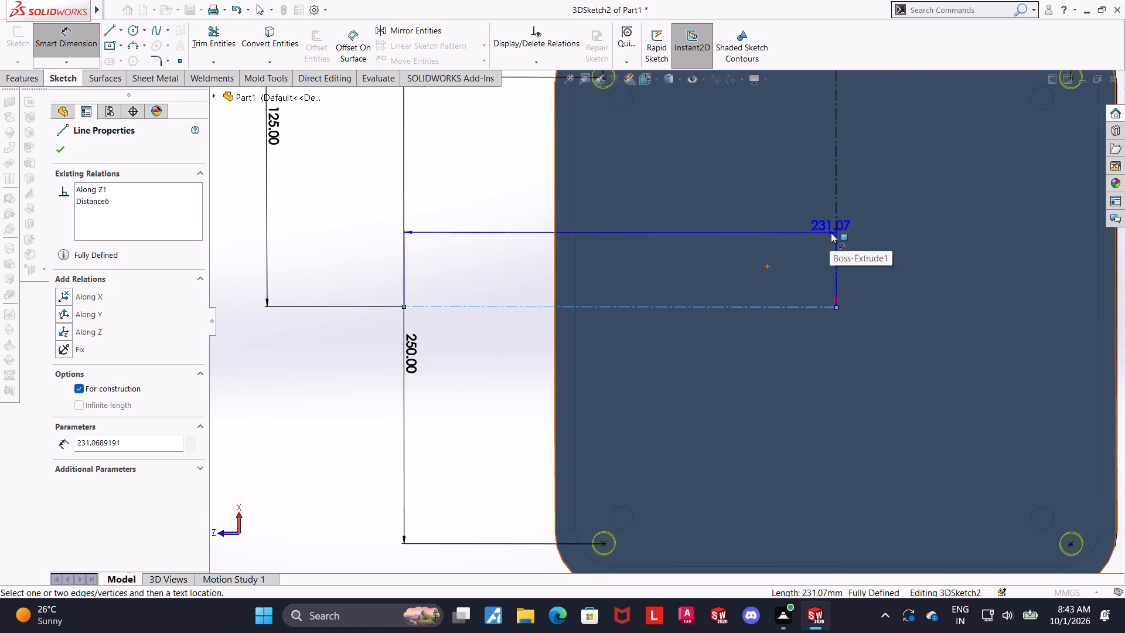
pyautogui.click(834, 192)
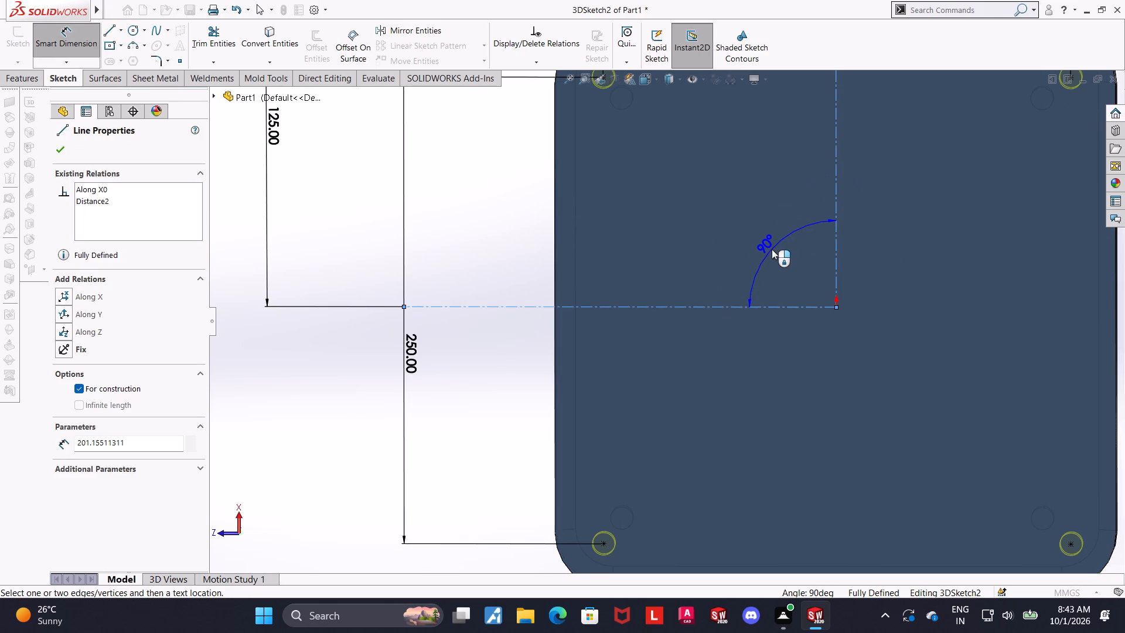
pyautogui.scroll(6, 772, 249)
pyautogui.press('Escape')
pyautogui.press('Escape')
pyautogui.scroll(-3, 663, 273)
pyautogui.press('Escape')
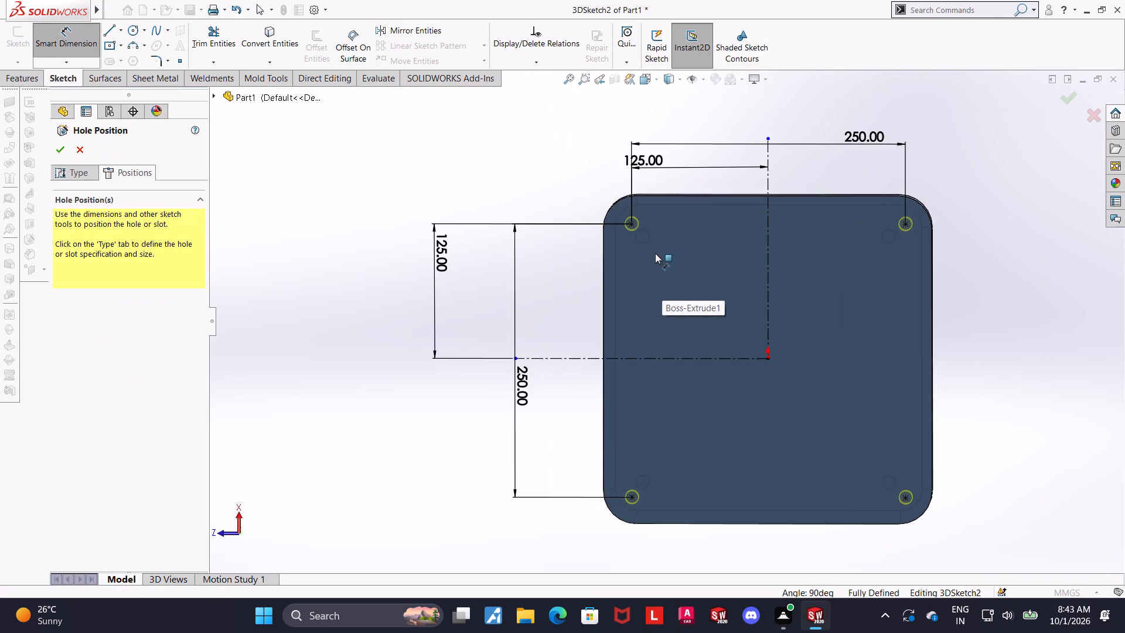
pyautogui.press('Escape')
# Delete the 250 mm X-direction spacing dimension between the two +Z side hole points.
pyautogui.rightClick(519, 391)
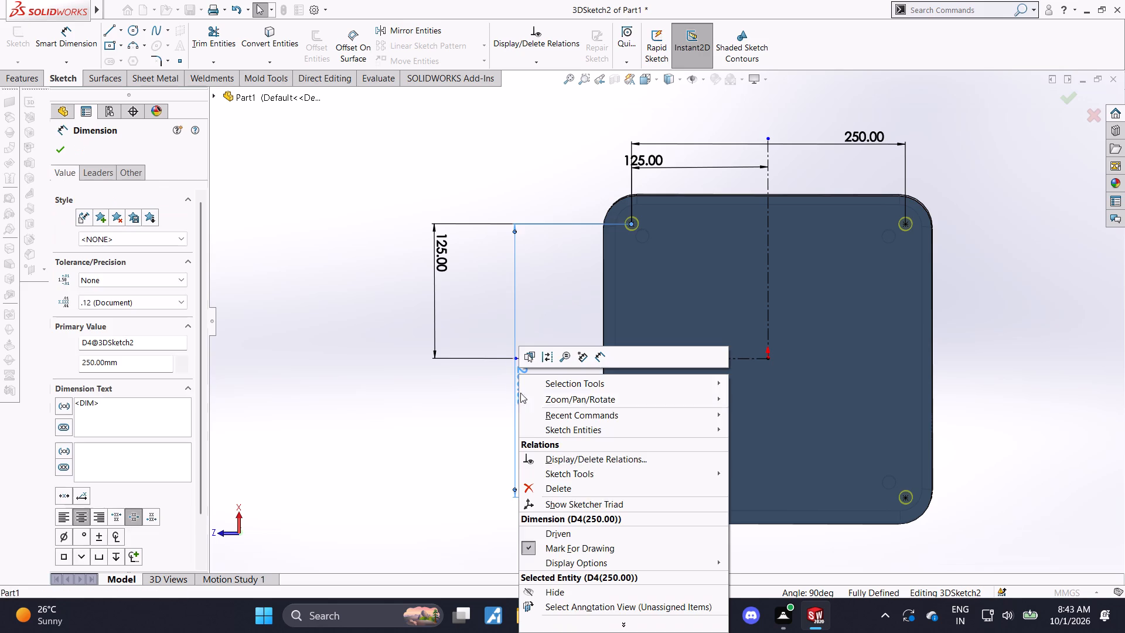
pyautogui.click(536, 488)
# Dimension the -X/+Z corner hole point 125 mm from the Z-direction construction line, placing the dimension outside the plate.
pyautogui.moveTo(54, 38); pyautogui.dragTo(60, 38)
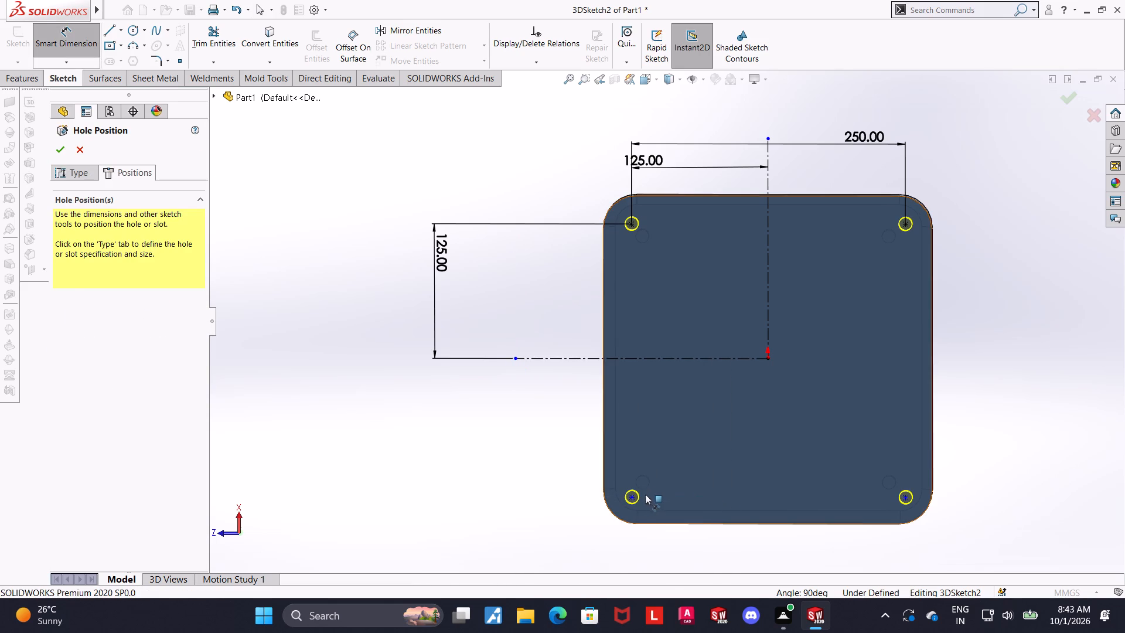
pyautogui.click(633, 497)
pyautogui.click(693, 358)
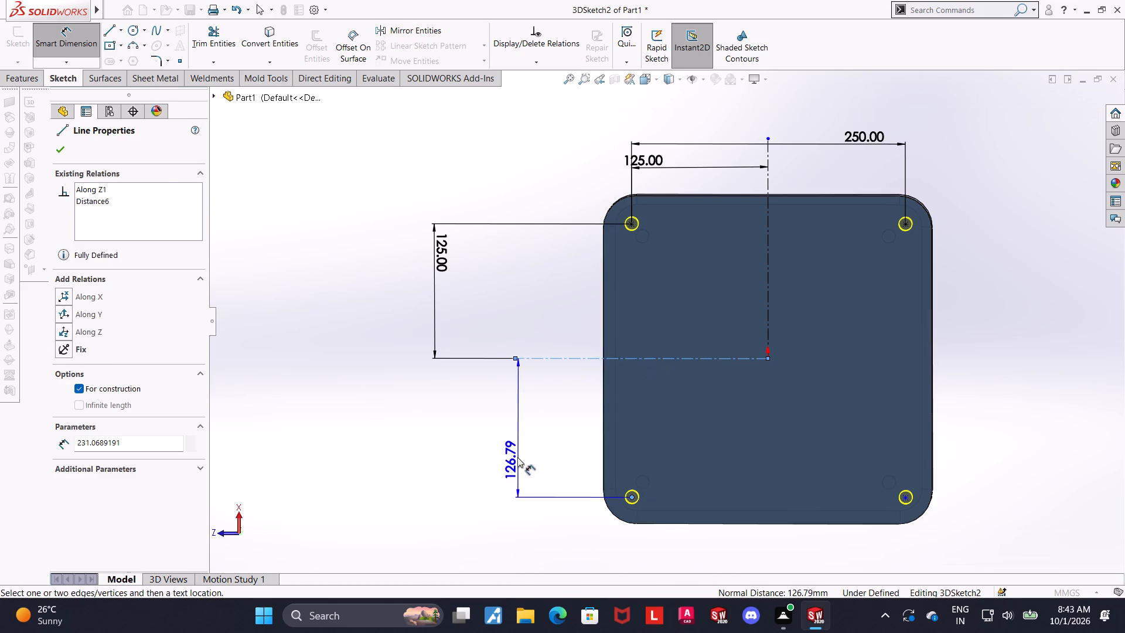
pyautogui.click(516, 455)
pyautogui.press('1')
pyautogui.write('25')
pyautogui.press('Return')
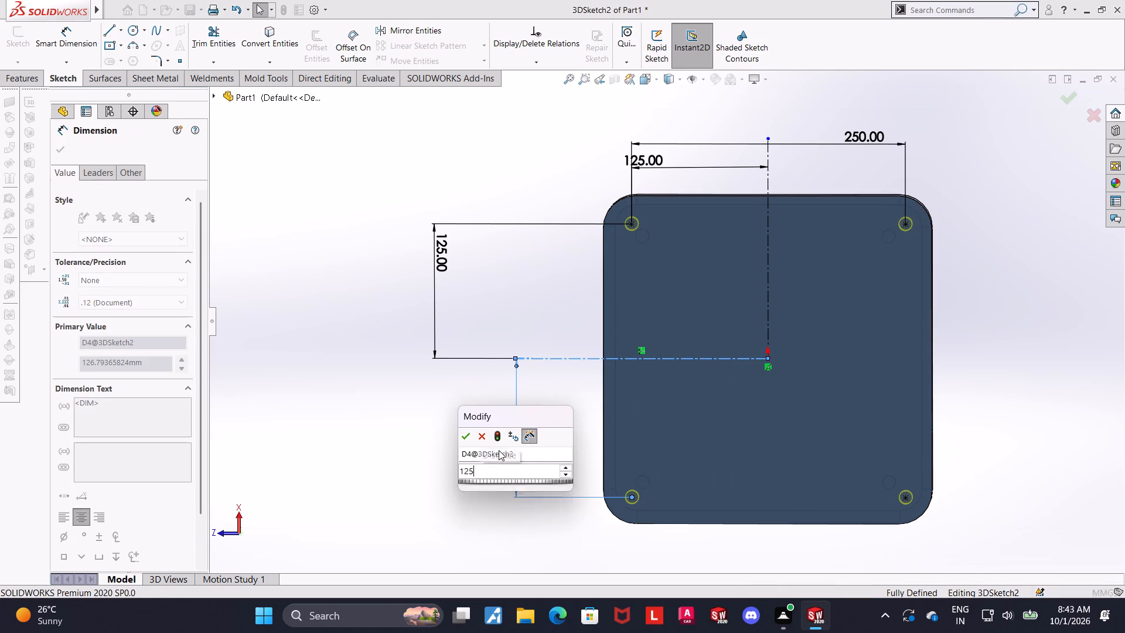
pyautogui.press('Escape')
pyautogui.press('Escape')
pyautogui.scroll(2, 892, 469)
pyautogui.scroll(-1, 793, 407)
pyautogui.press('Escape')
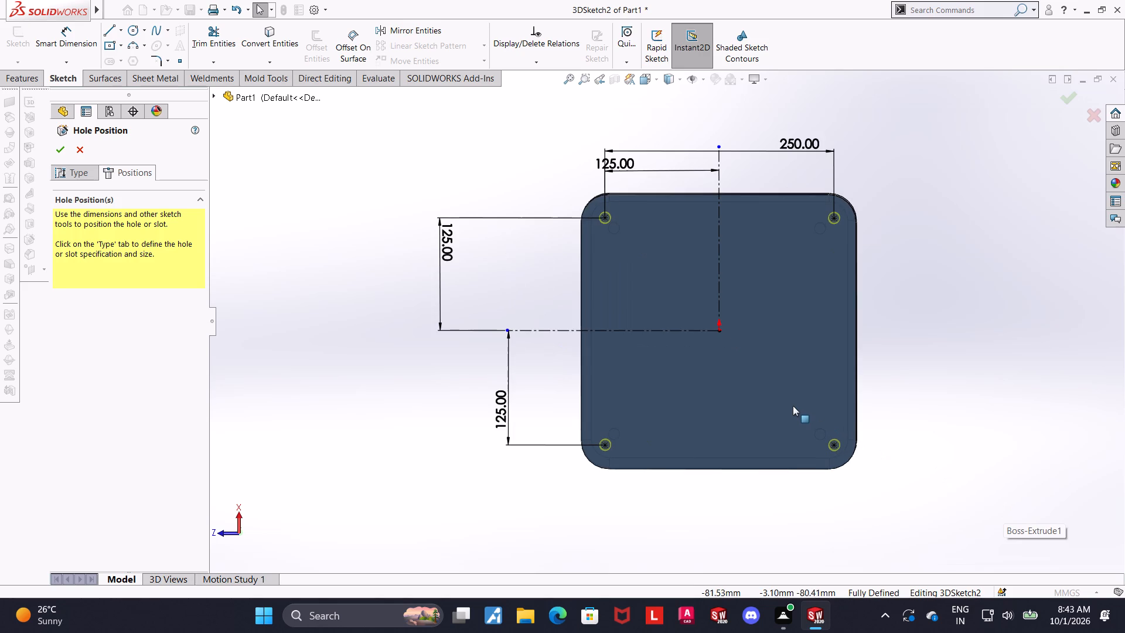
pyautogui.press('Escape')
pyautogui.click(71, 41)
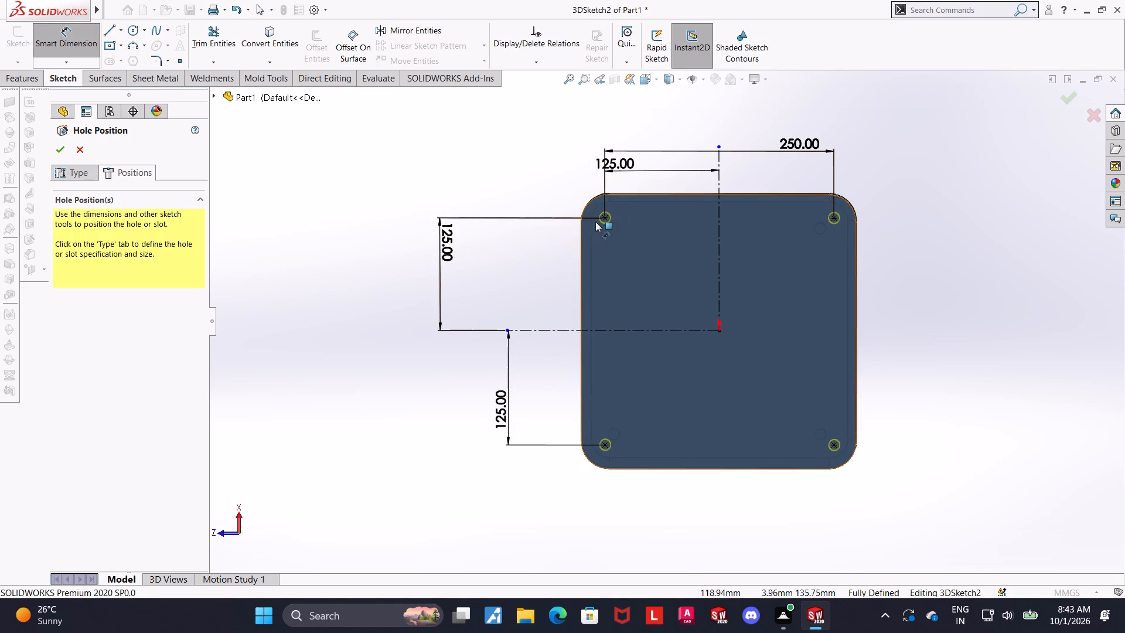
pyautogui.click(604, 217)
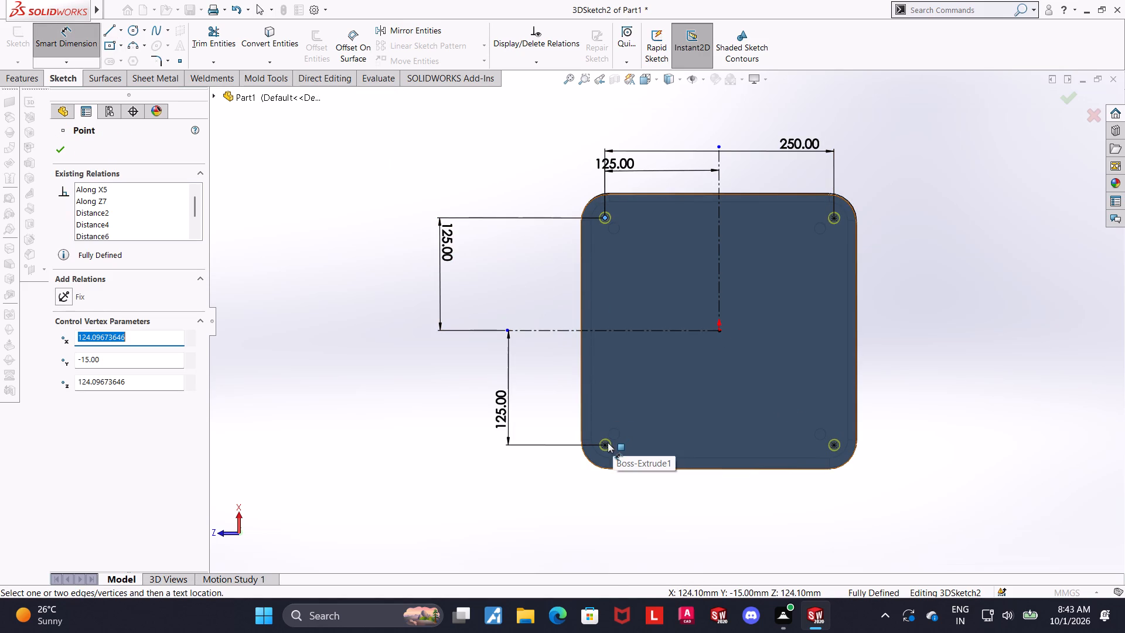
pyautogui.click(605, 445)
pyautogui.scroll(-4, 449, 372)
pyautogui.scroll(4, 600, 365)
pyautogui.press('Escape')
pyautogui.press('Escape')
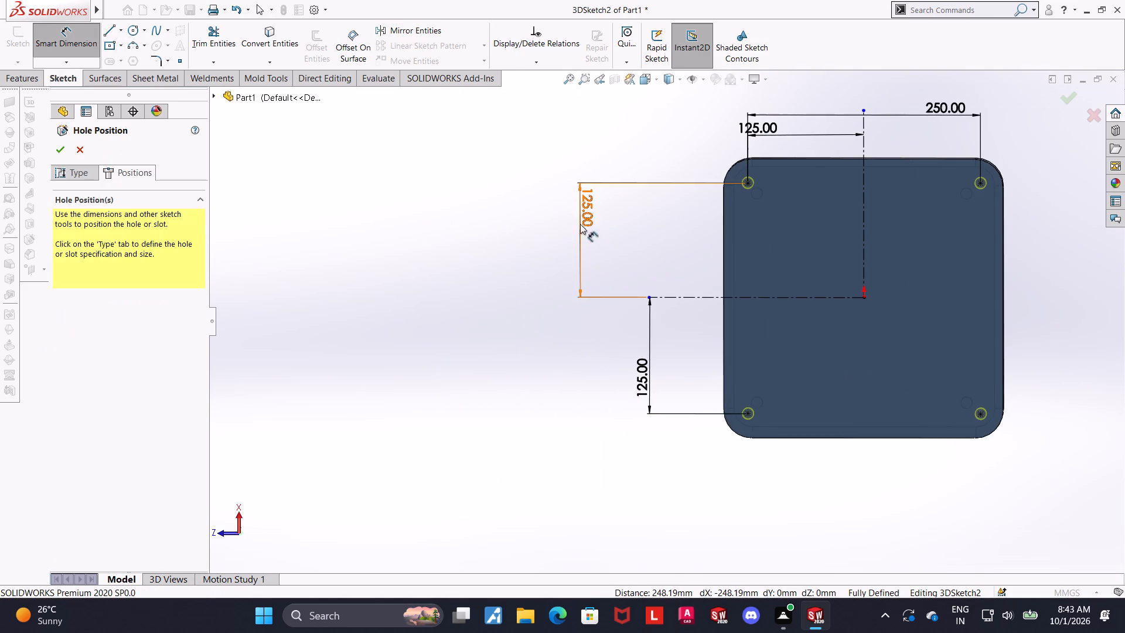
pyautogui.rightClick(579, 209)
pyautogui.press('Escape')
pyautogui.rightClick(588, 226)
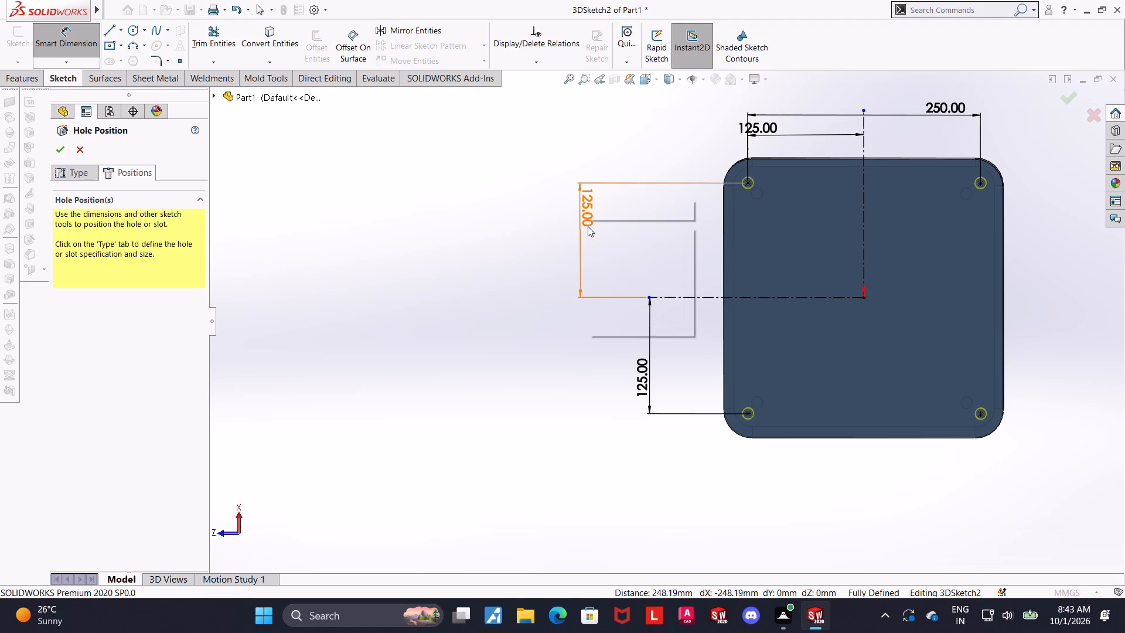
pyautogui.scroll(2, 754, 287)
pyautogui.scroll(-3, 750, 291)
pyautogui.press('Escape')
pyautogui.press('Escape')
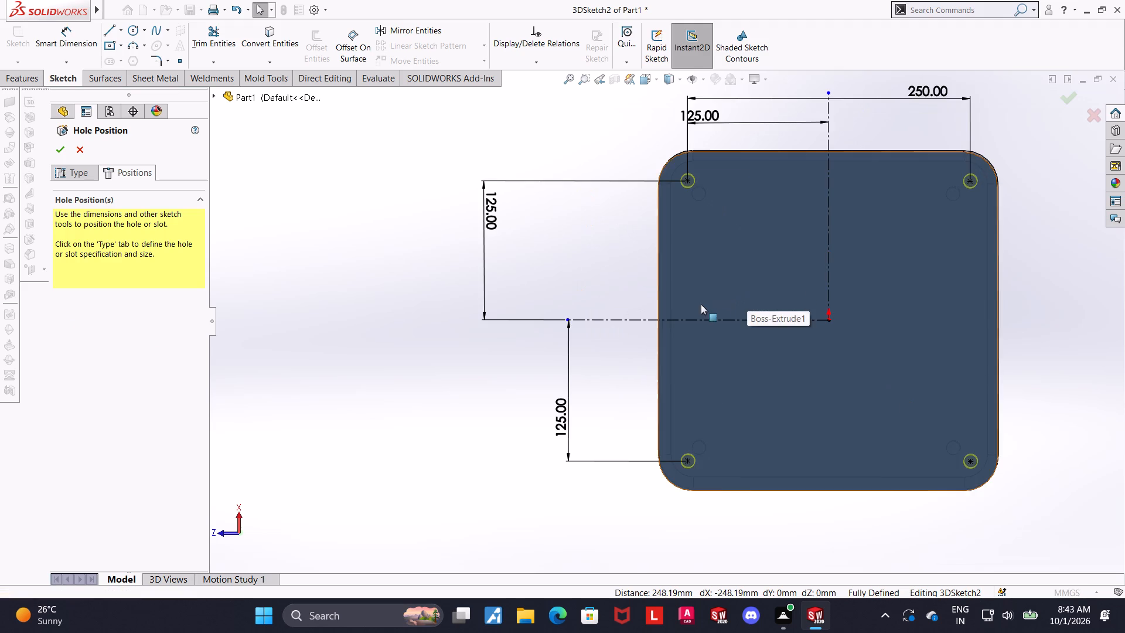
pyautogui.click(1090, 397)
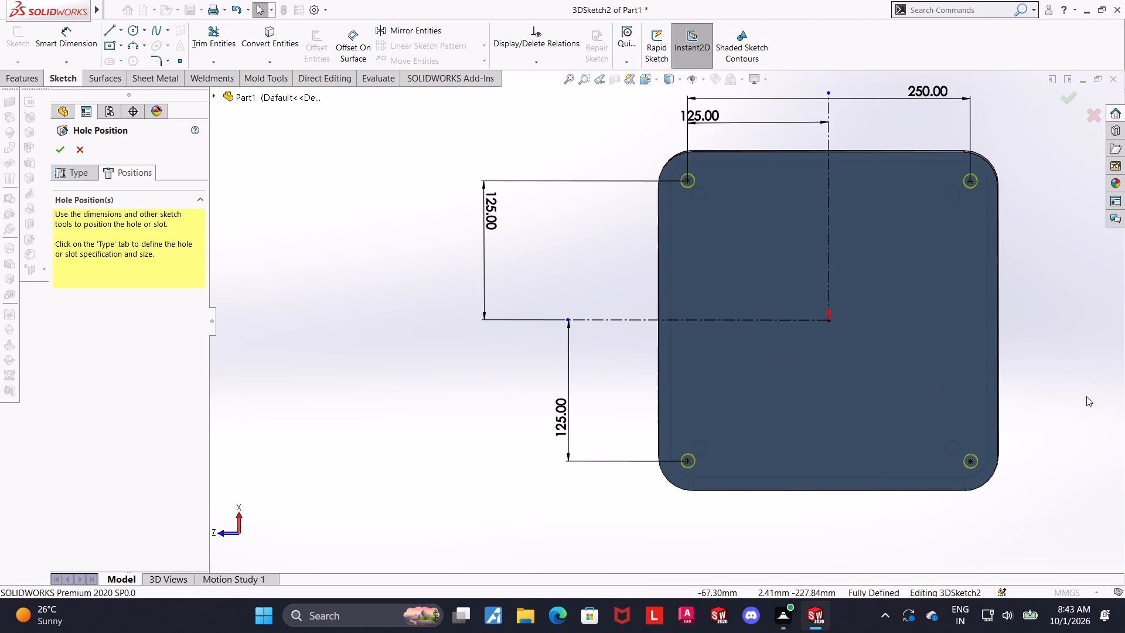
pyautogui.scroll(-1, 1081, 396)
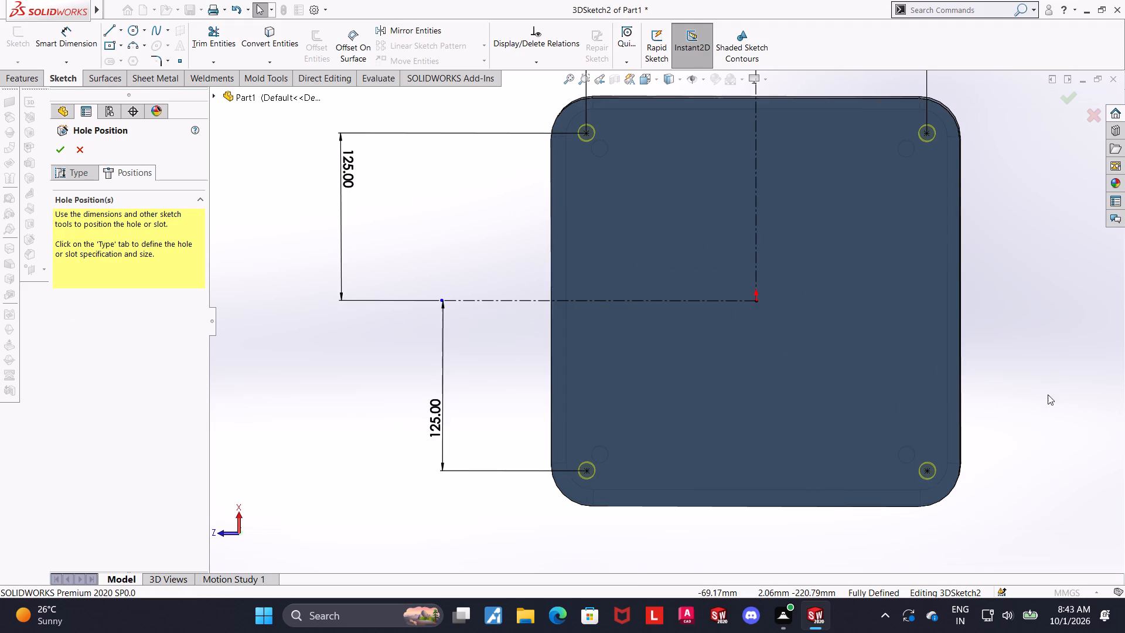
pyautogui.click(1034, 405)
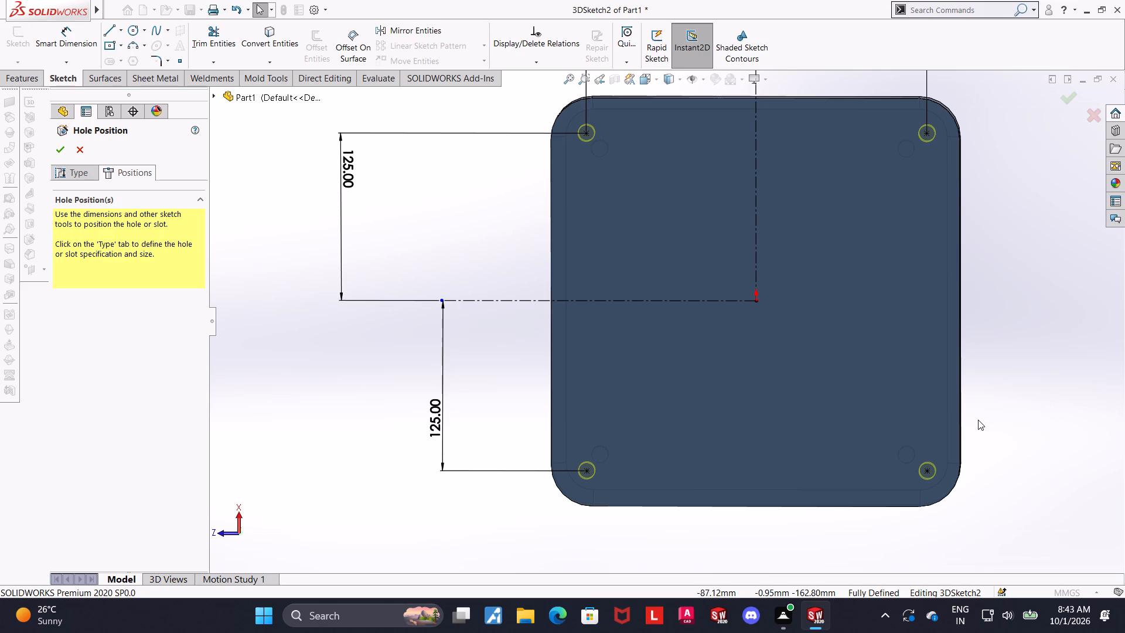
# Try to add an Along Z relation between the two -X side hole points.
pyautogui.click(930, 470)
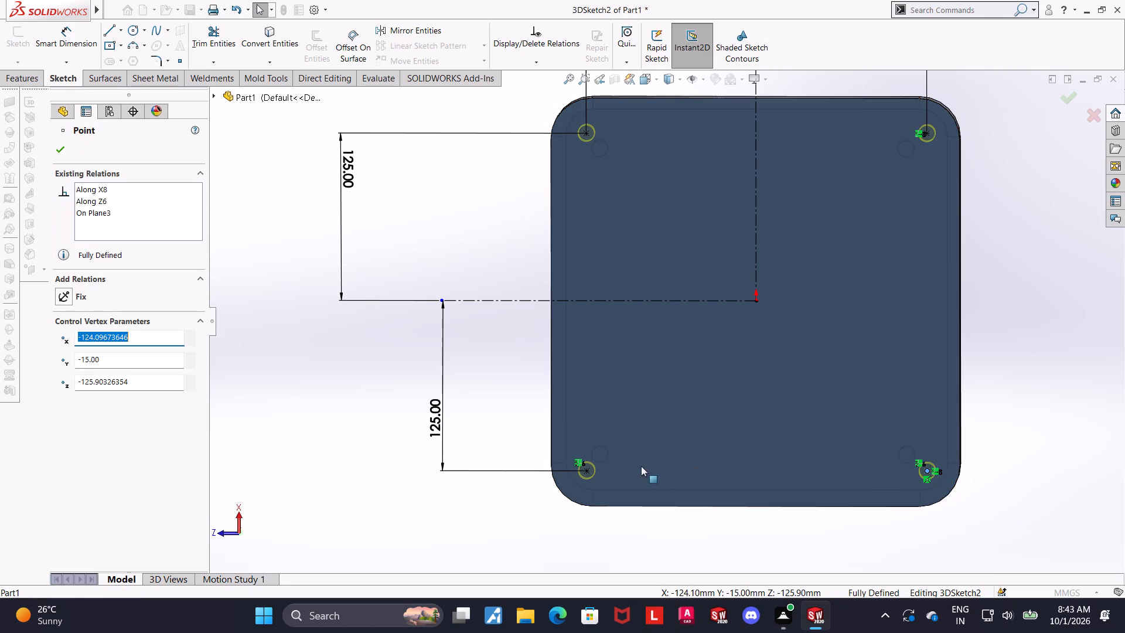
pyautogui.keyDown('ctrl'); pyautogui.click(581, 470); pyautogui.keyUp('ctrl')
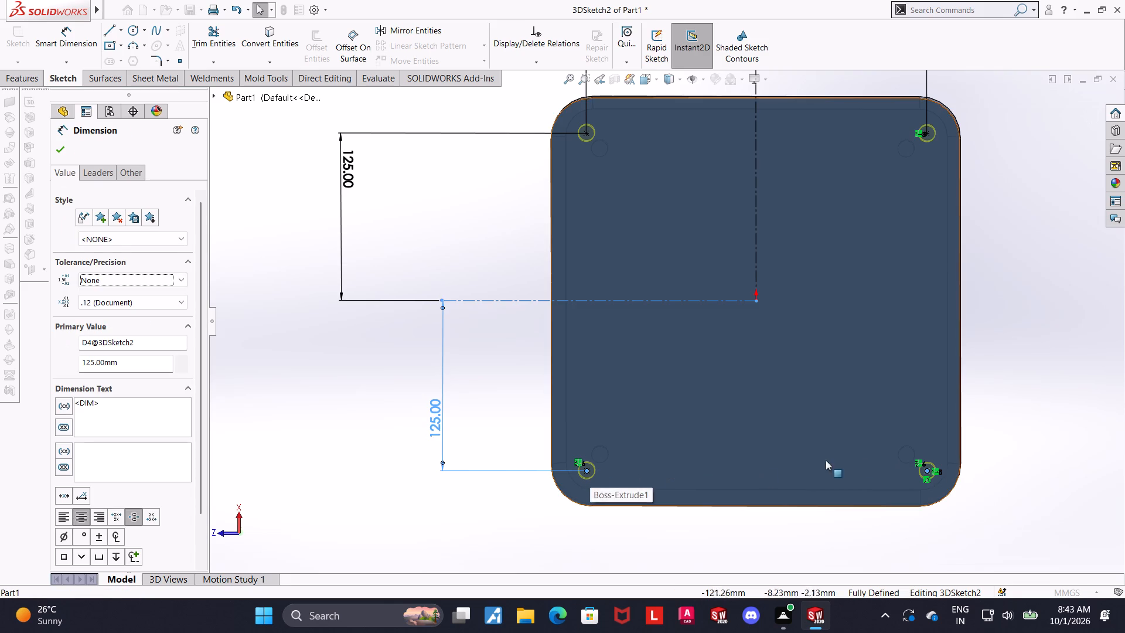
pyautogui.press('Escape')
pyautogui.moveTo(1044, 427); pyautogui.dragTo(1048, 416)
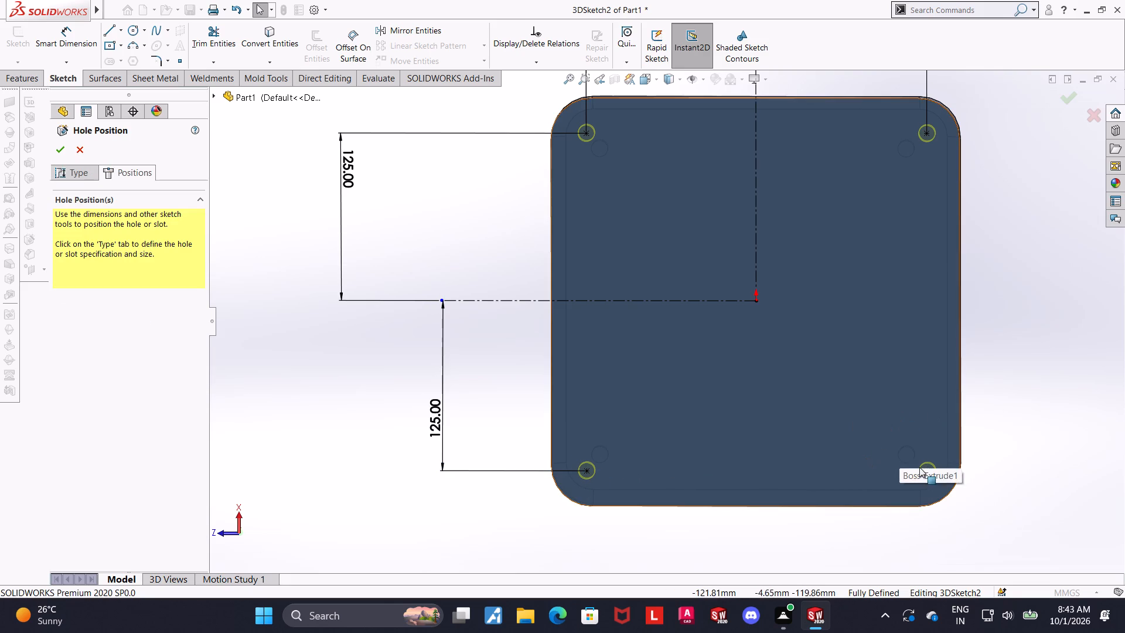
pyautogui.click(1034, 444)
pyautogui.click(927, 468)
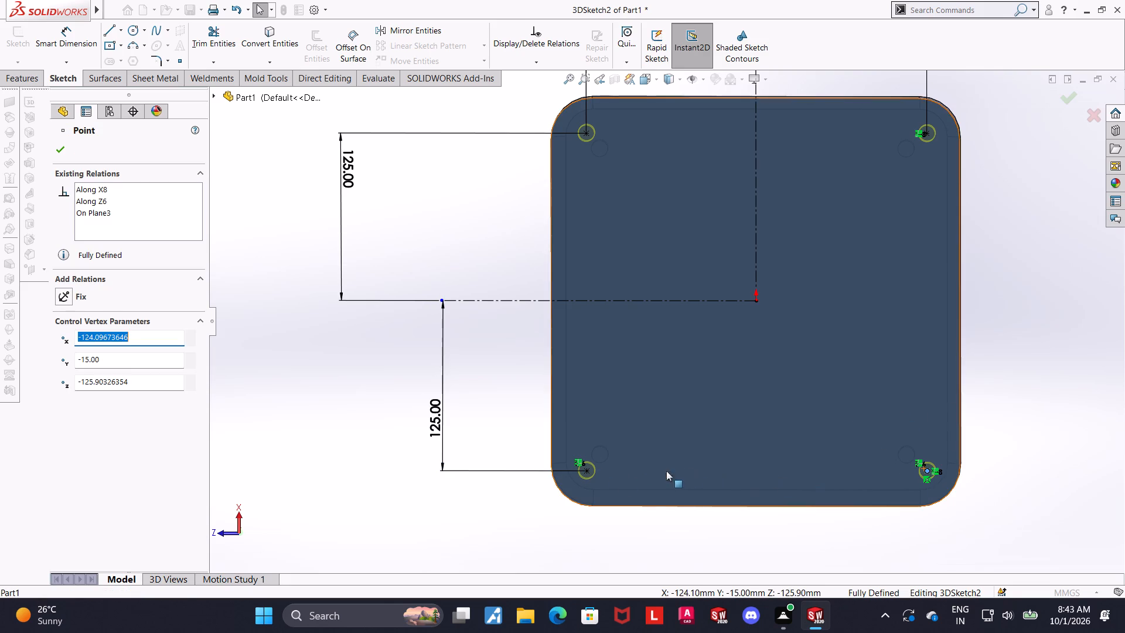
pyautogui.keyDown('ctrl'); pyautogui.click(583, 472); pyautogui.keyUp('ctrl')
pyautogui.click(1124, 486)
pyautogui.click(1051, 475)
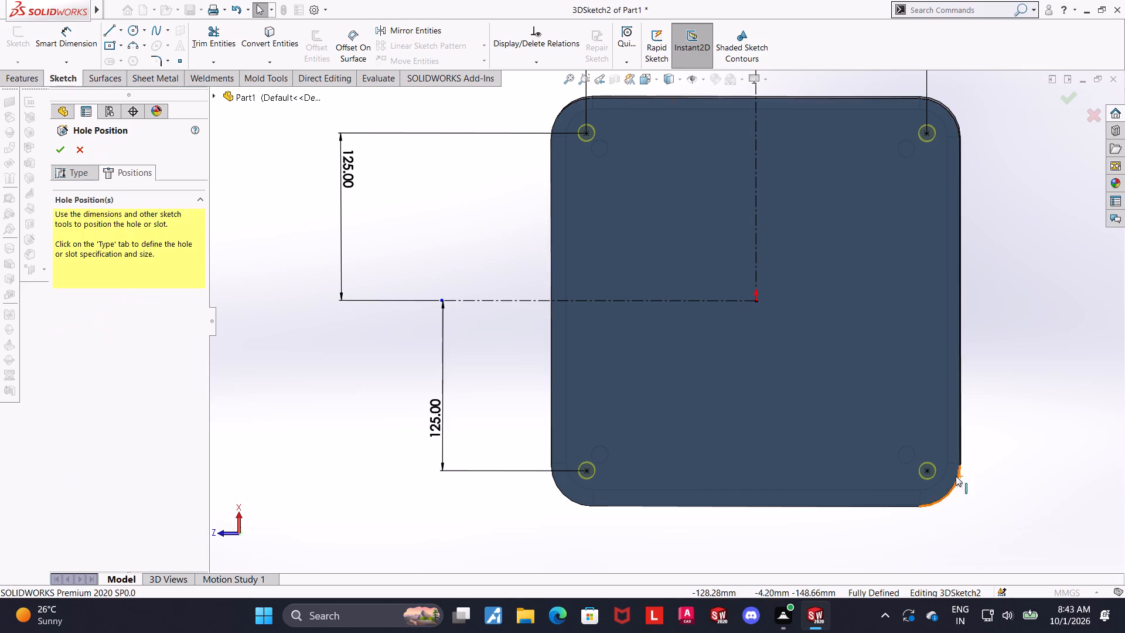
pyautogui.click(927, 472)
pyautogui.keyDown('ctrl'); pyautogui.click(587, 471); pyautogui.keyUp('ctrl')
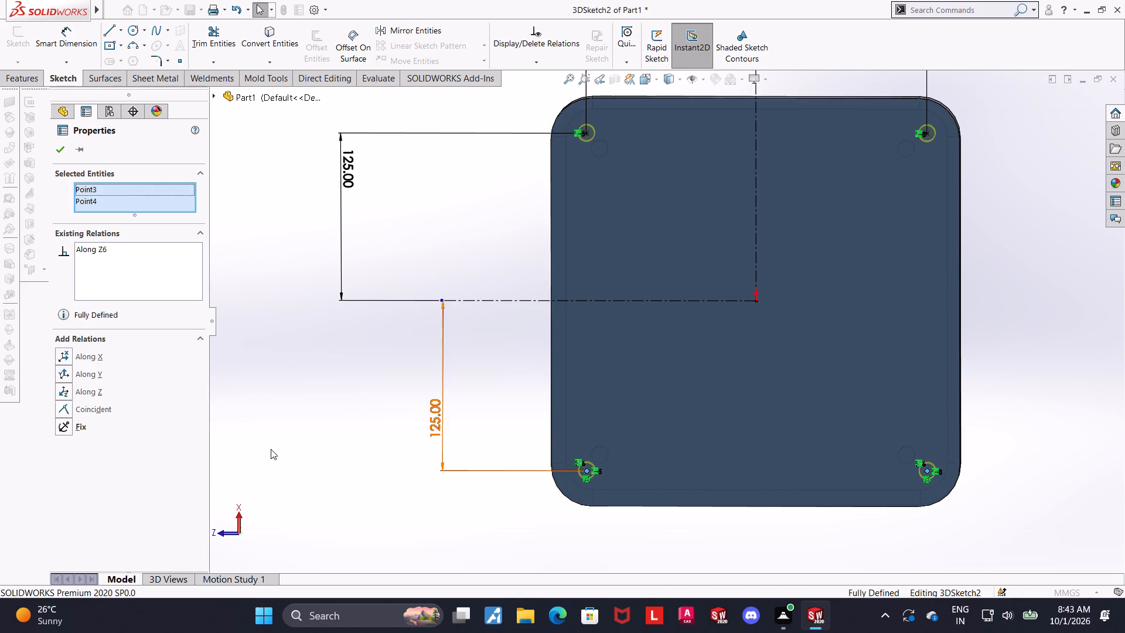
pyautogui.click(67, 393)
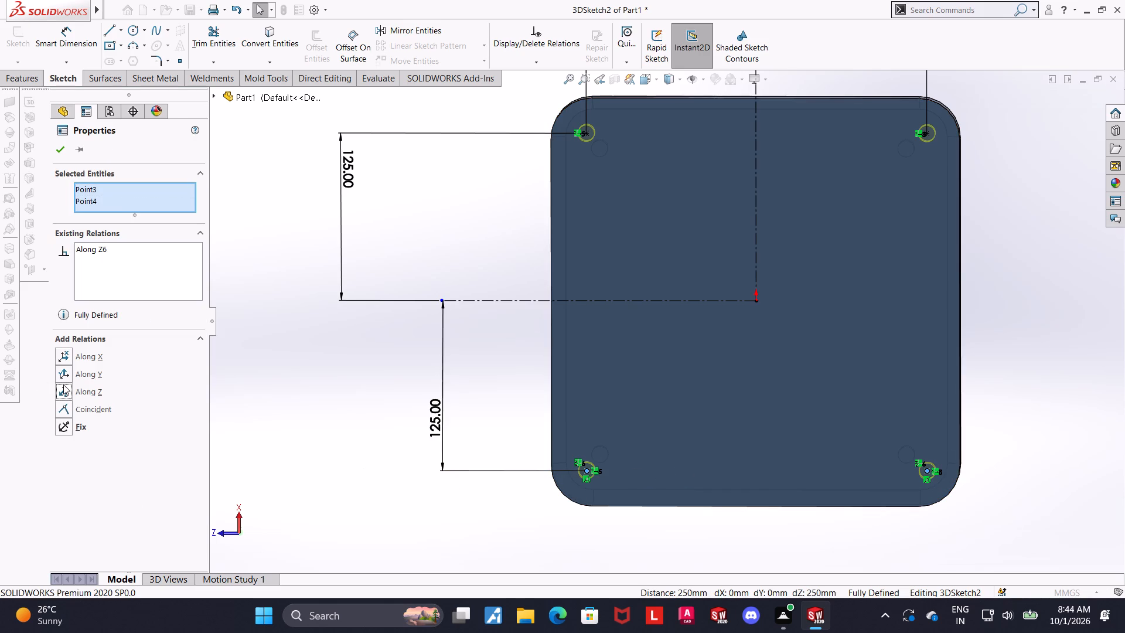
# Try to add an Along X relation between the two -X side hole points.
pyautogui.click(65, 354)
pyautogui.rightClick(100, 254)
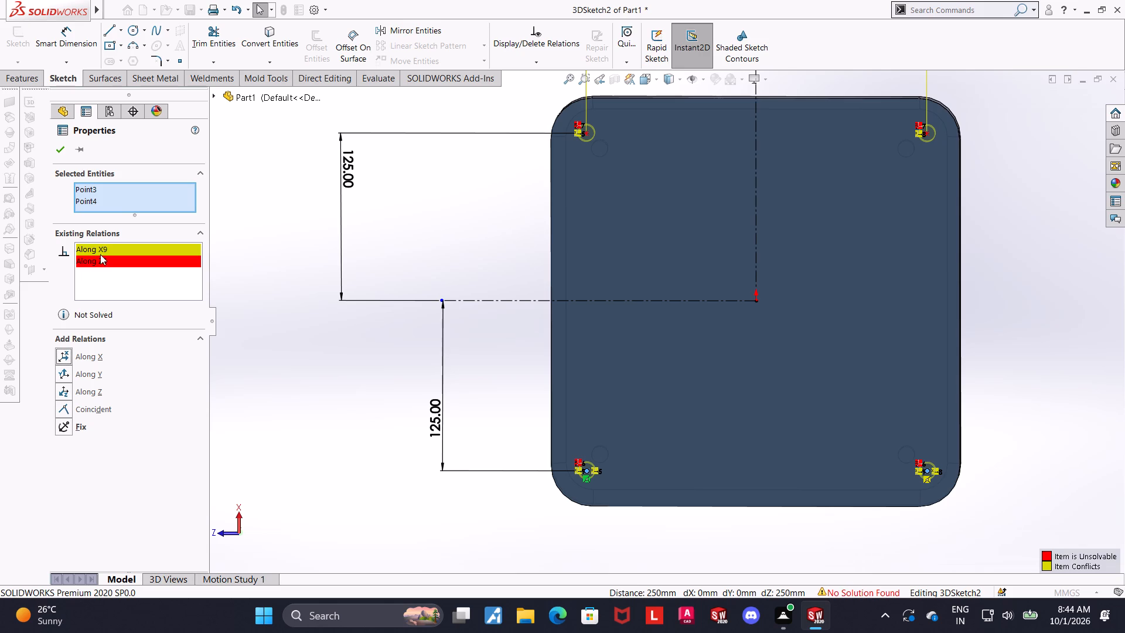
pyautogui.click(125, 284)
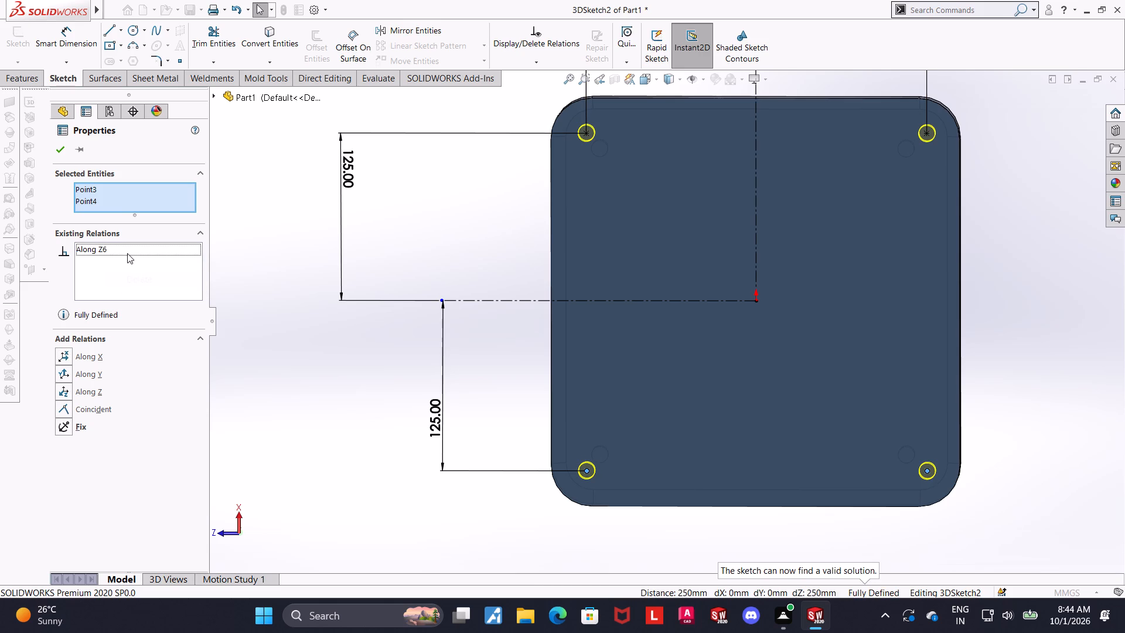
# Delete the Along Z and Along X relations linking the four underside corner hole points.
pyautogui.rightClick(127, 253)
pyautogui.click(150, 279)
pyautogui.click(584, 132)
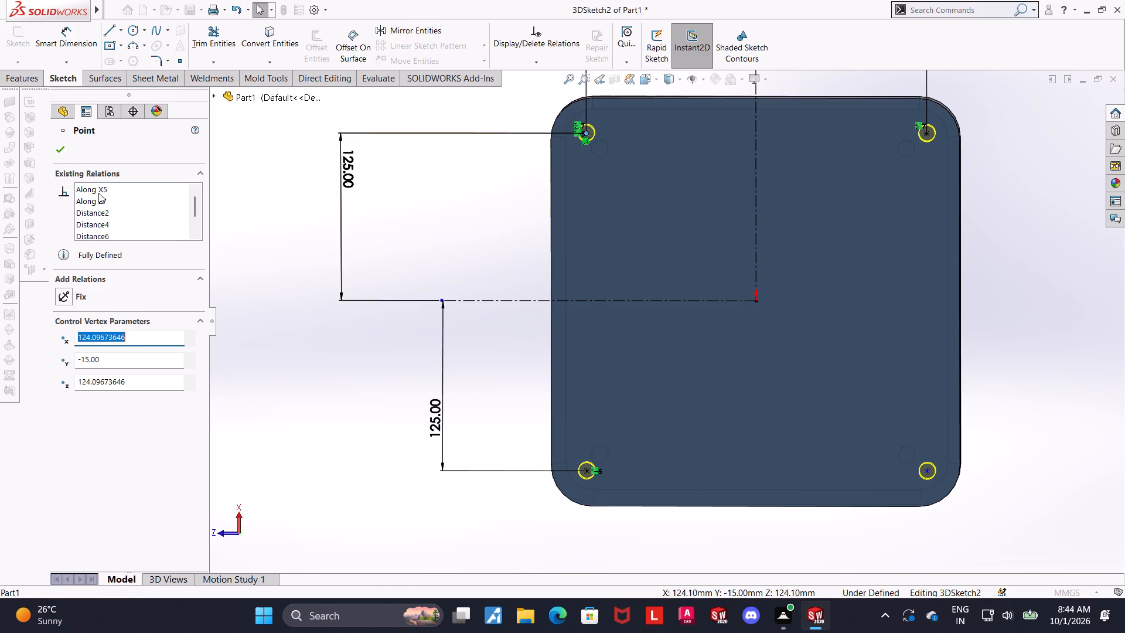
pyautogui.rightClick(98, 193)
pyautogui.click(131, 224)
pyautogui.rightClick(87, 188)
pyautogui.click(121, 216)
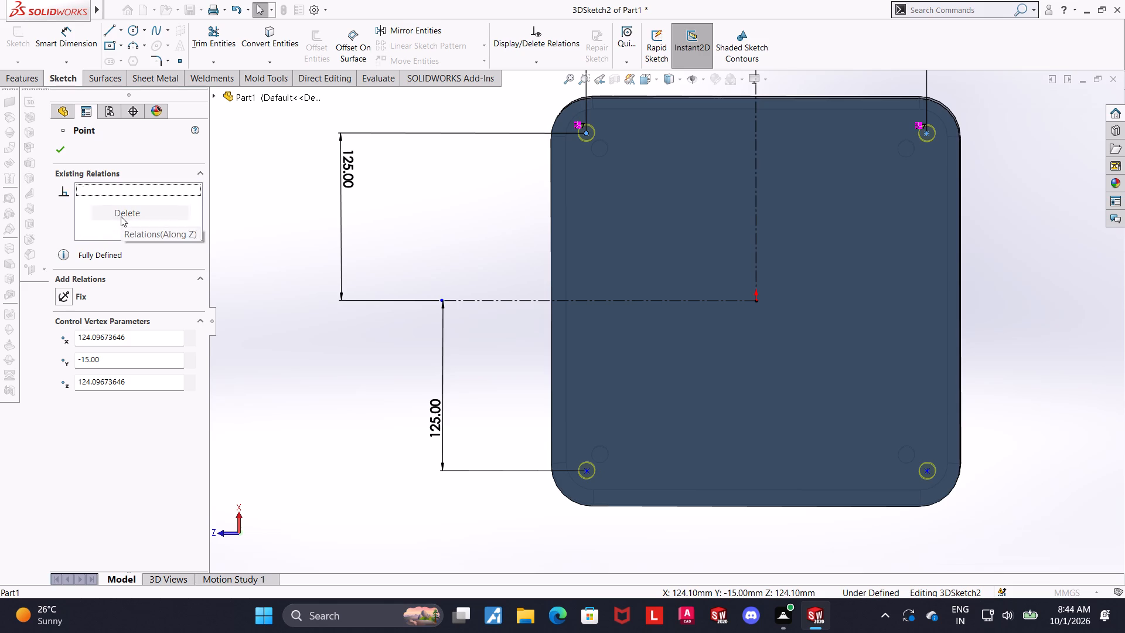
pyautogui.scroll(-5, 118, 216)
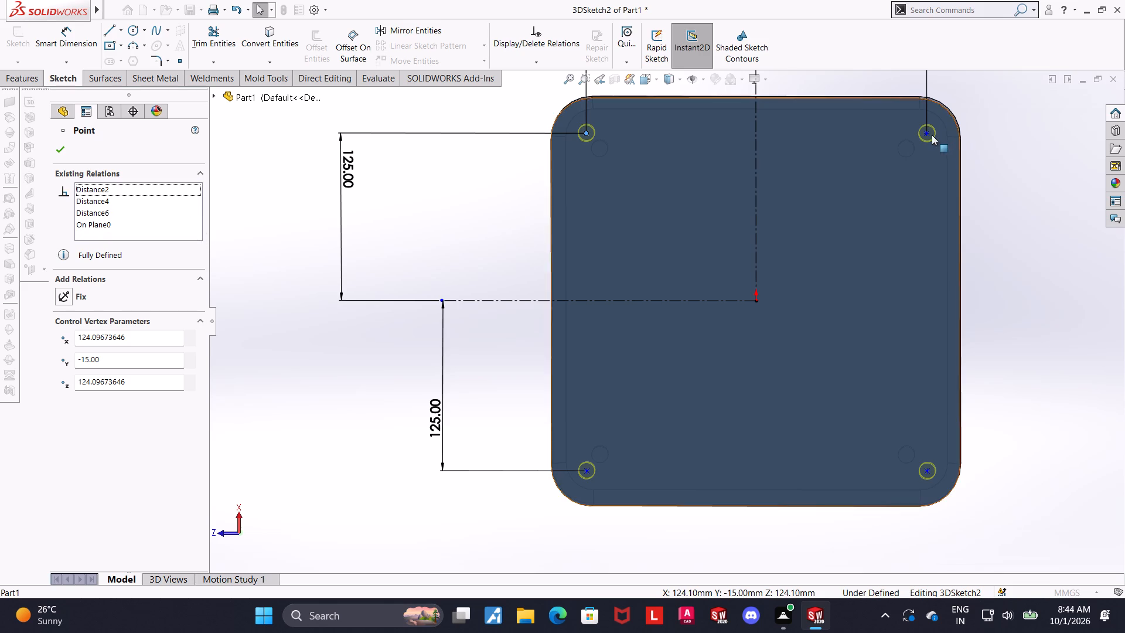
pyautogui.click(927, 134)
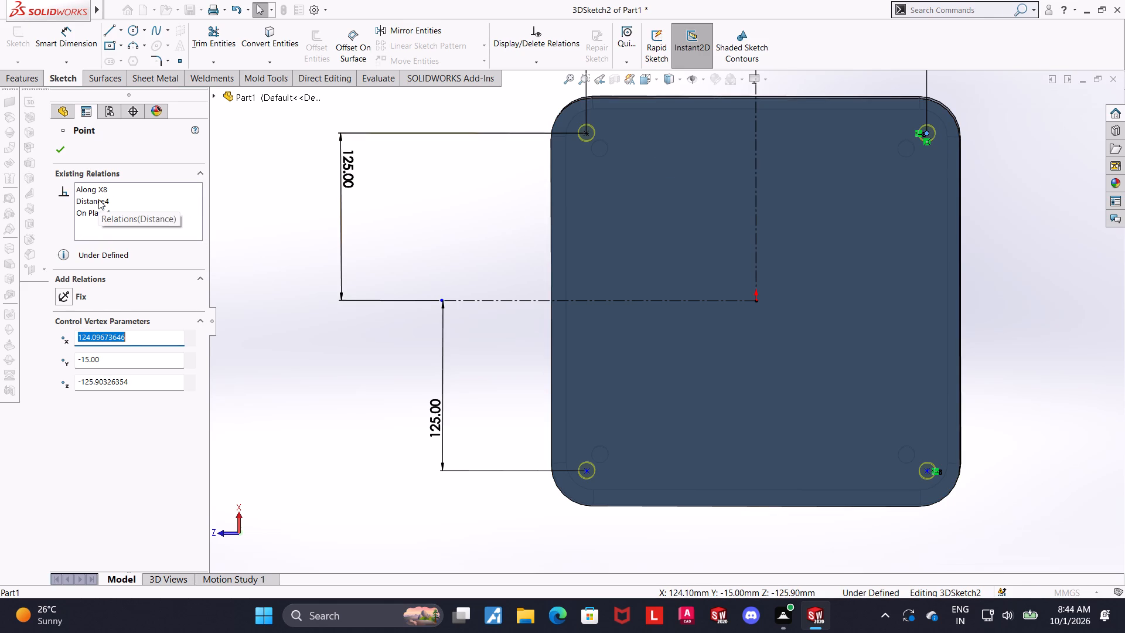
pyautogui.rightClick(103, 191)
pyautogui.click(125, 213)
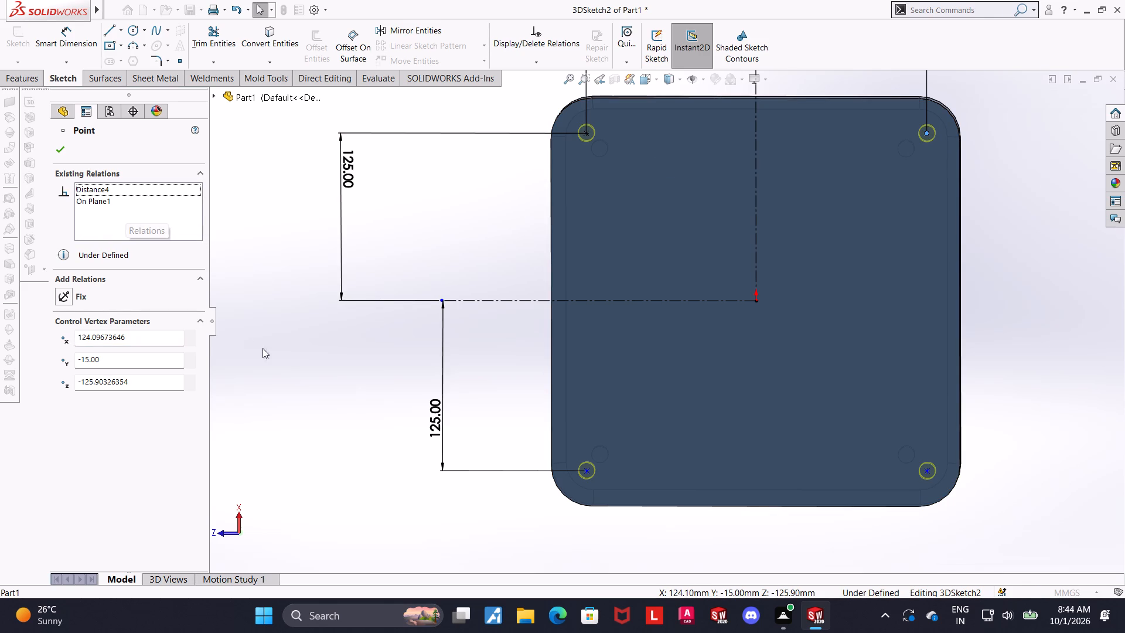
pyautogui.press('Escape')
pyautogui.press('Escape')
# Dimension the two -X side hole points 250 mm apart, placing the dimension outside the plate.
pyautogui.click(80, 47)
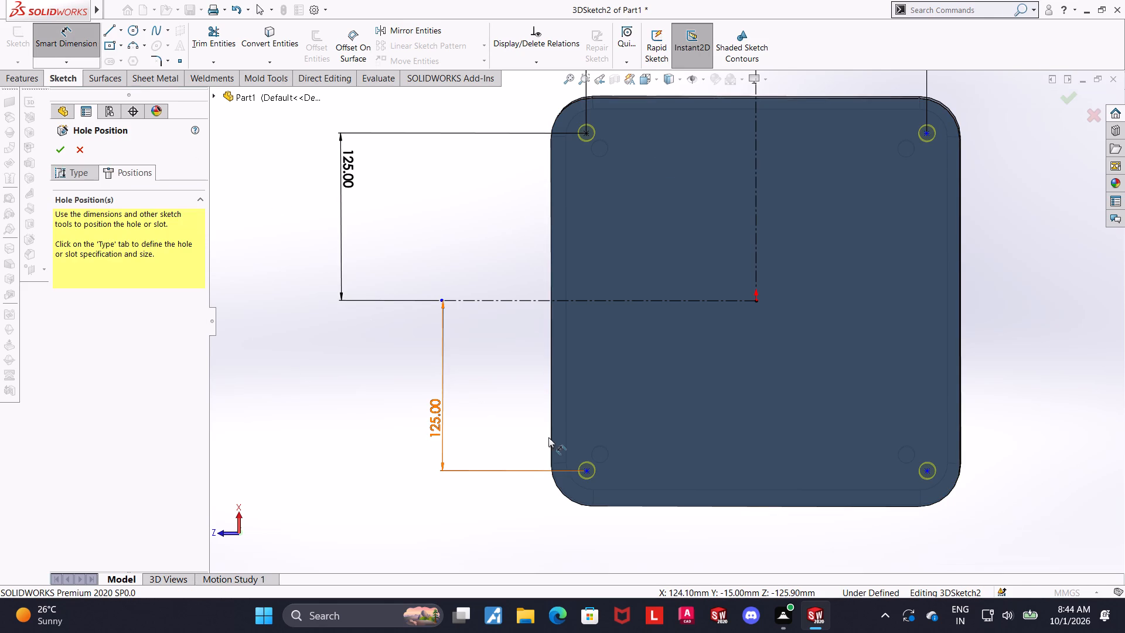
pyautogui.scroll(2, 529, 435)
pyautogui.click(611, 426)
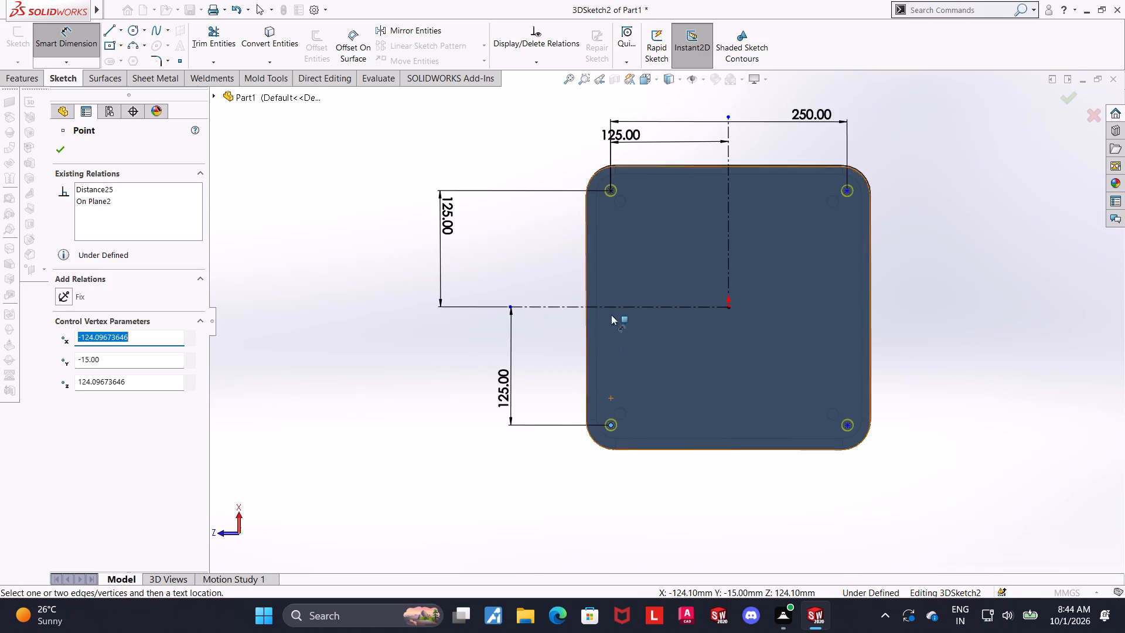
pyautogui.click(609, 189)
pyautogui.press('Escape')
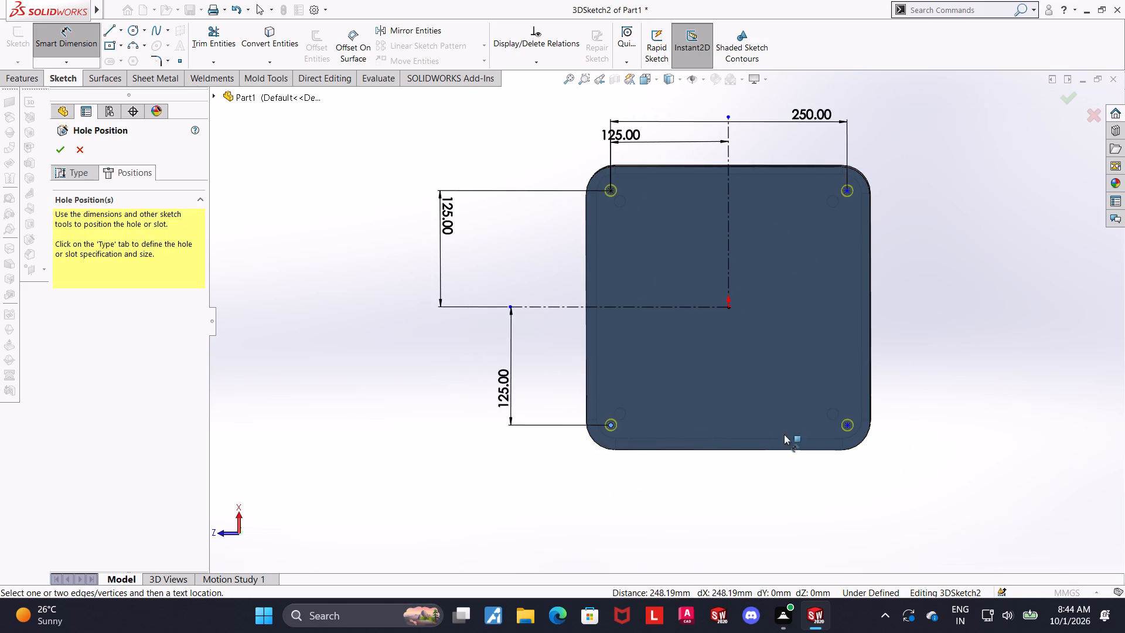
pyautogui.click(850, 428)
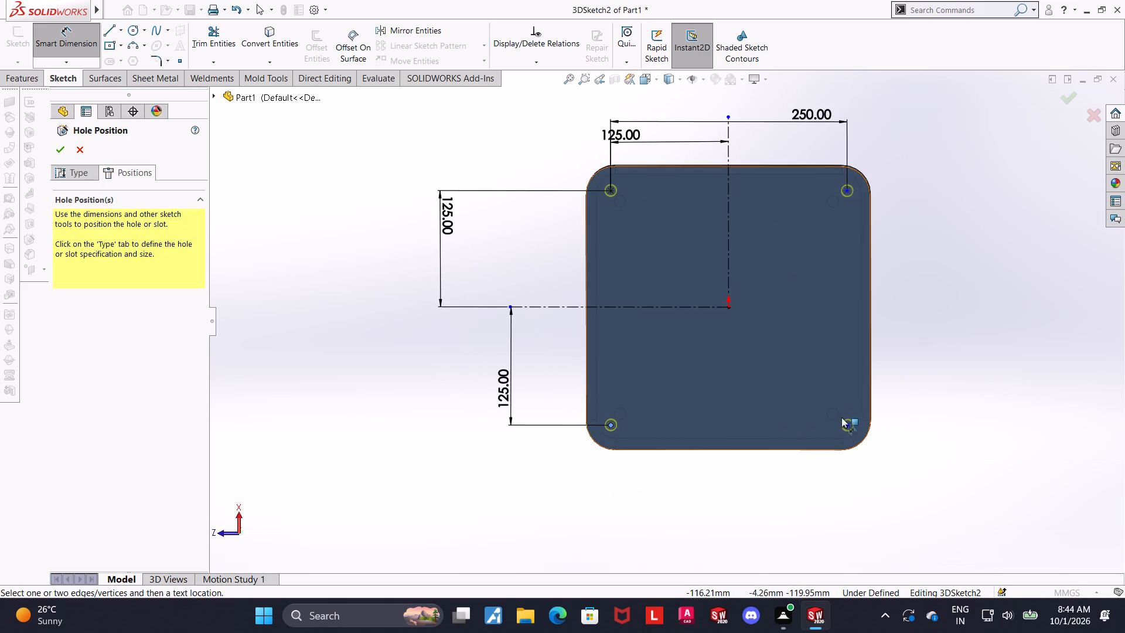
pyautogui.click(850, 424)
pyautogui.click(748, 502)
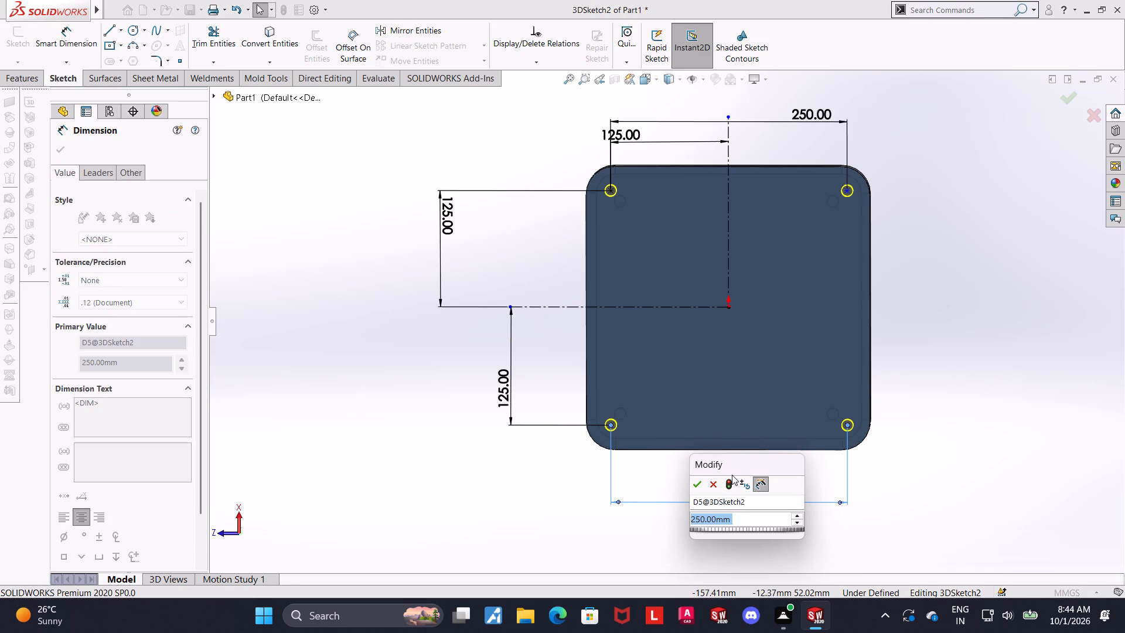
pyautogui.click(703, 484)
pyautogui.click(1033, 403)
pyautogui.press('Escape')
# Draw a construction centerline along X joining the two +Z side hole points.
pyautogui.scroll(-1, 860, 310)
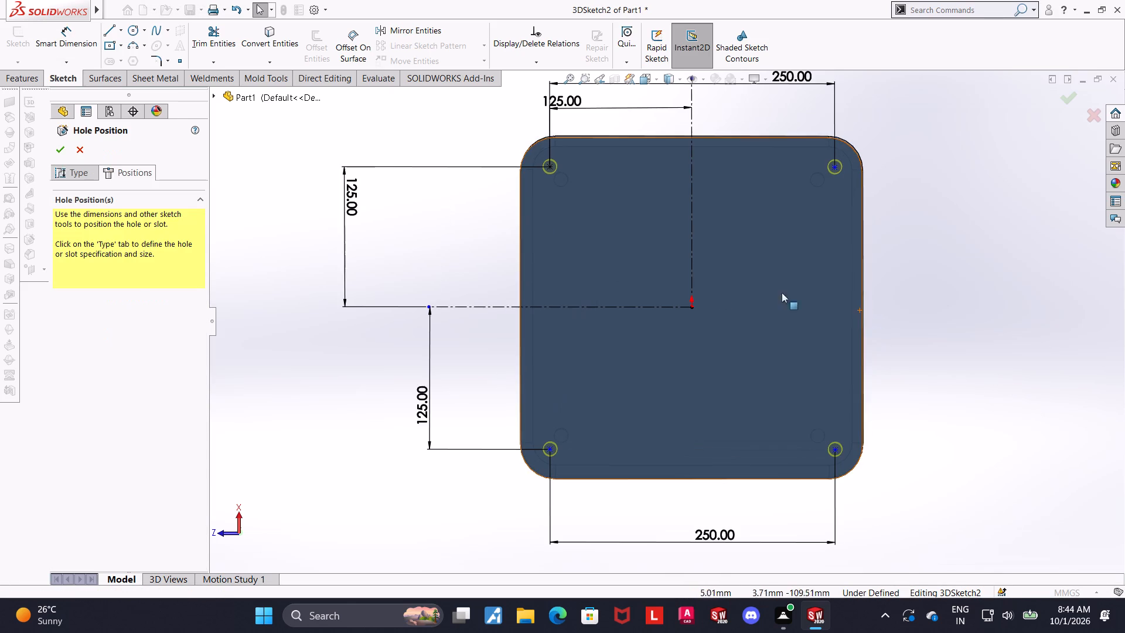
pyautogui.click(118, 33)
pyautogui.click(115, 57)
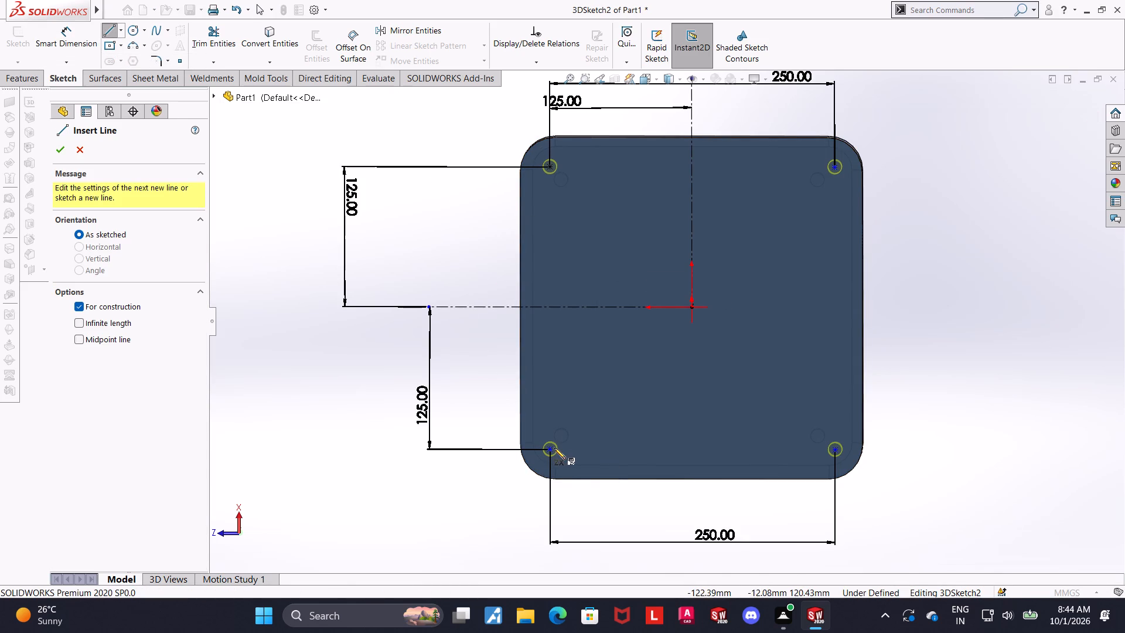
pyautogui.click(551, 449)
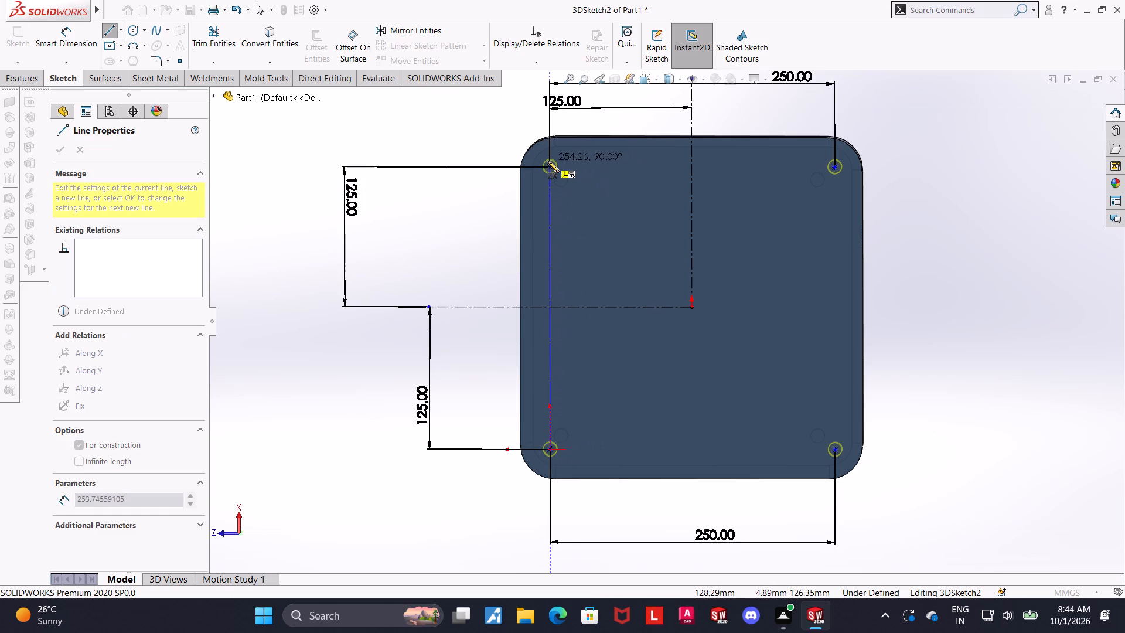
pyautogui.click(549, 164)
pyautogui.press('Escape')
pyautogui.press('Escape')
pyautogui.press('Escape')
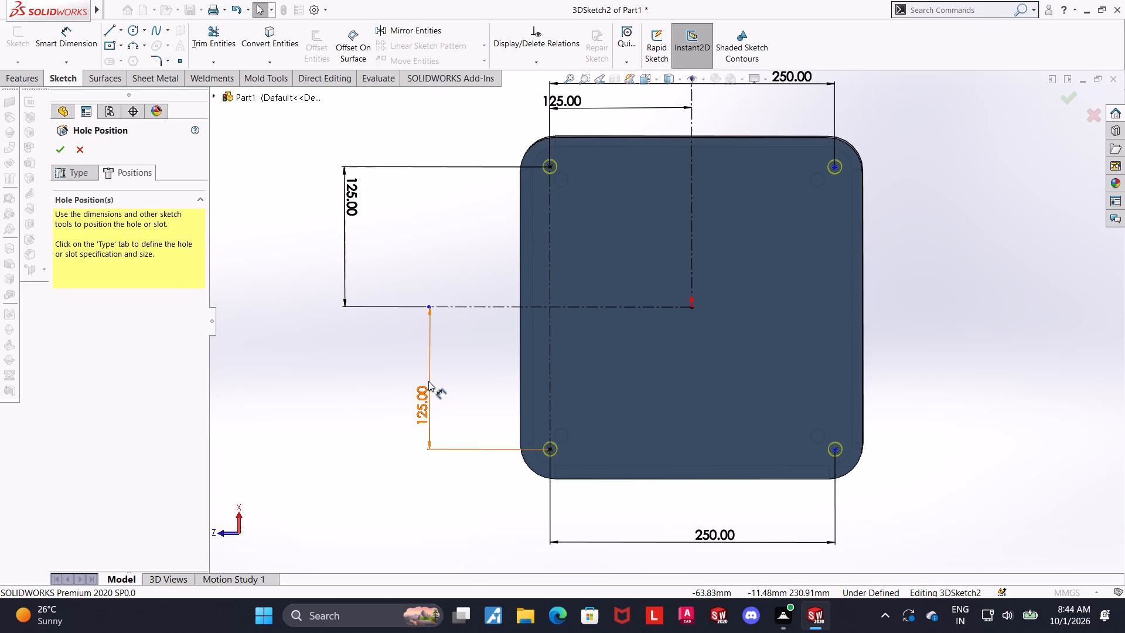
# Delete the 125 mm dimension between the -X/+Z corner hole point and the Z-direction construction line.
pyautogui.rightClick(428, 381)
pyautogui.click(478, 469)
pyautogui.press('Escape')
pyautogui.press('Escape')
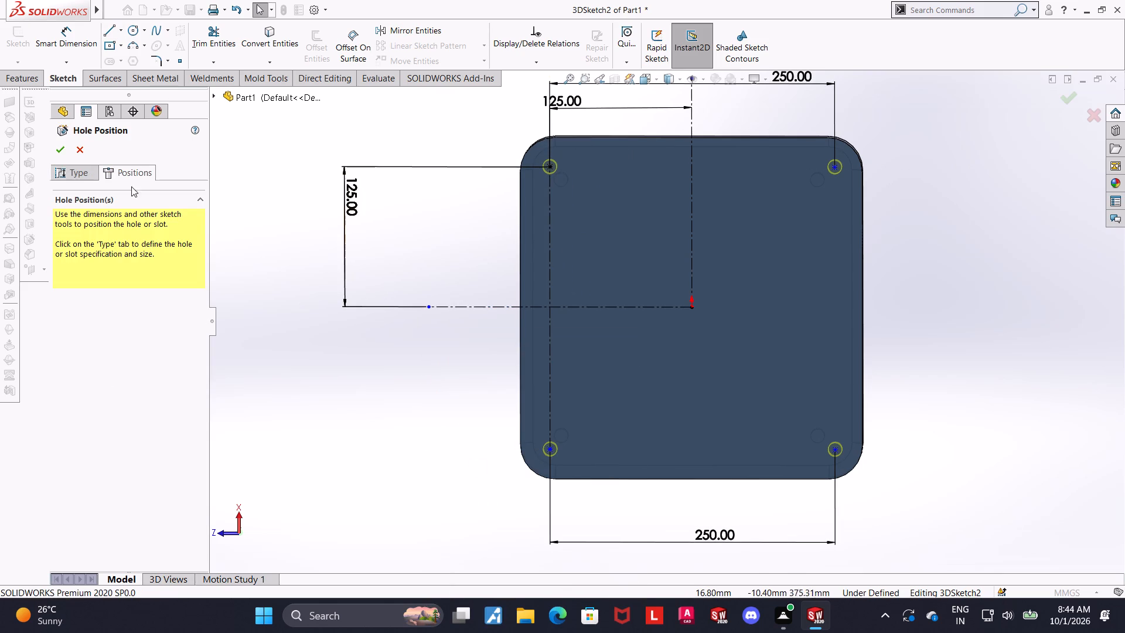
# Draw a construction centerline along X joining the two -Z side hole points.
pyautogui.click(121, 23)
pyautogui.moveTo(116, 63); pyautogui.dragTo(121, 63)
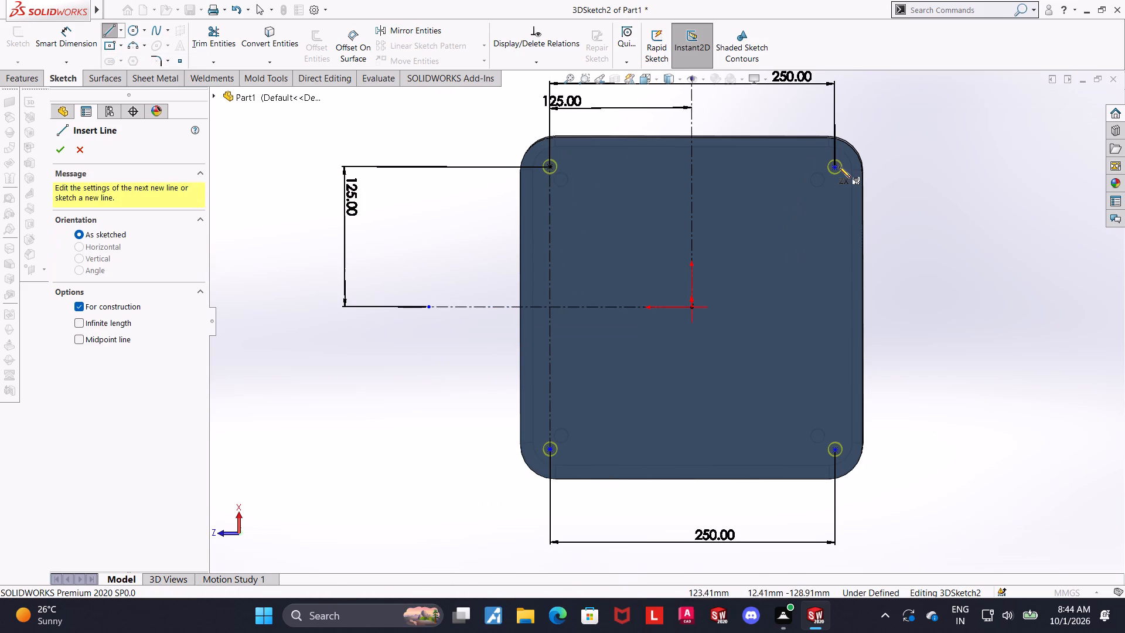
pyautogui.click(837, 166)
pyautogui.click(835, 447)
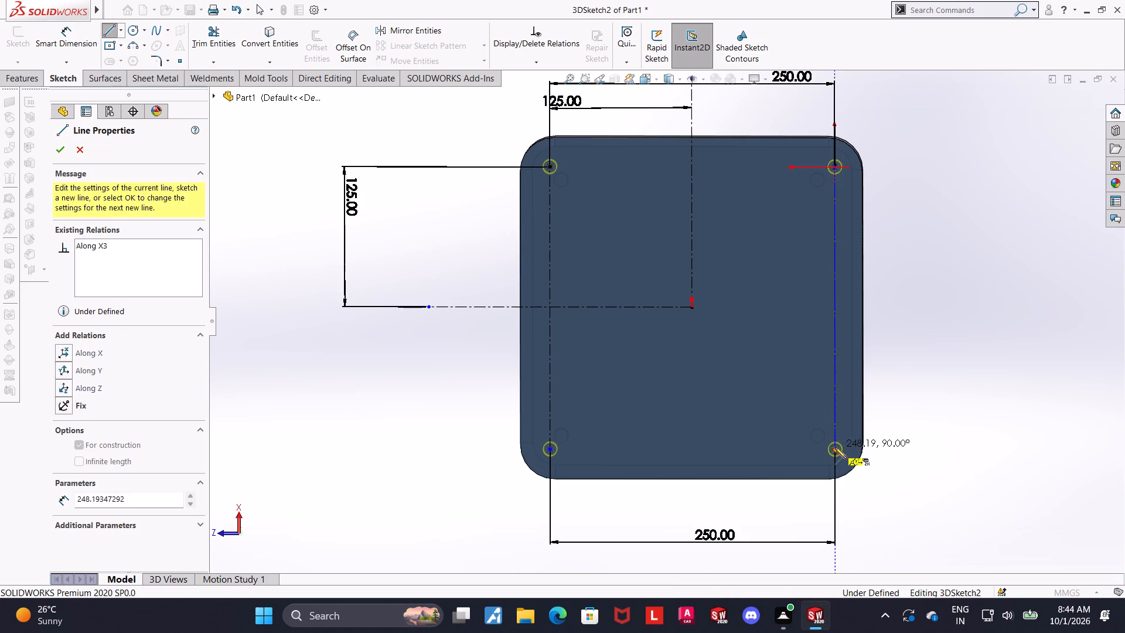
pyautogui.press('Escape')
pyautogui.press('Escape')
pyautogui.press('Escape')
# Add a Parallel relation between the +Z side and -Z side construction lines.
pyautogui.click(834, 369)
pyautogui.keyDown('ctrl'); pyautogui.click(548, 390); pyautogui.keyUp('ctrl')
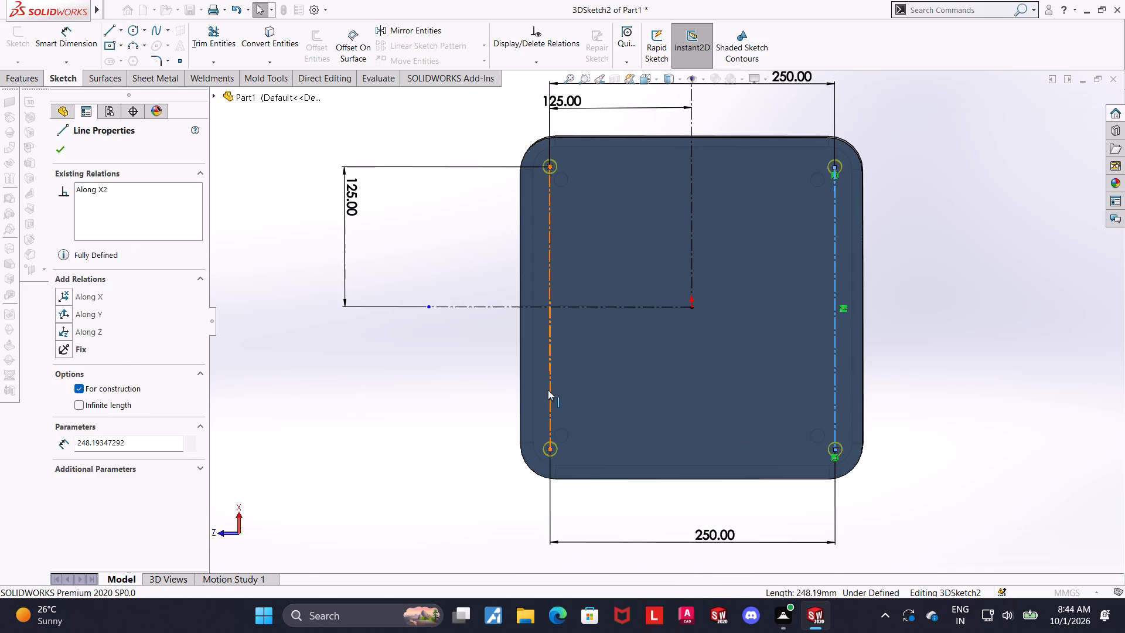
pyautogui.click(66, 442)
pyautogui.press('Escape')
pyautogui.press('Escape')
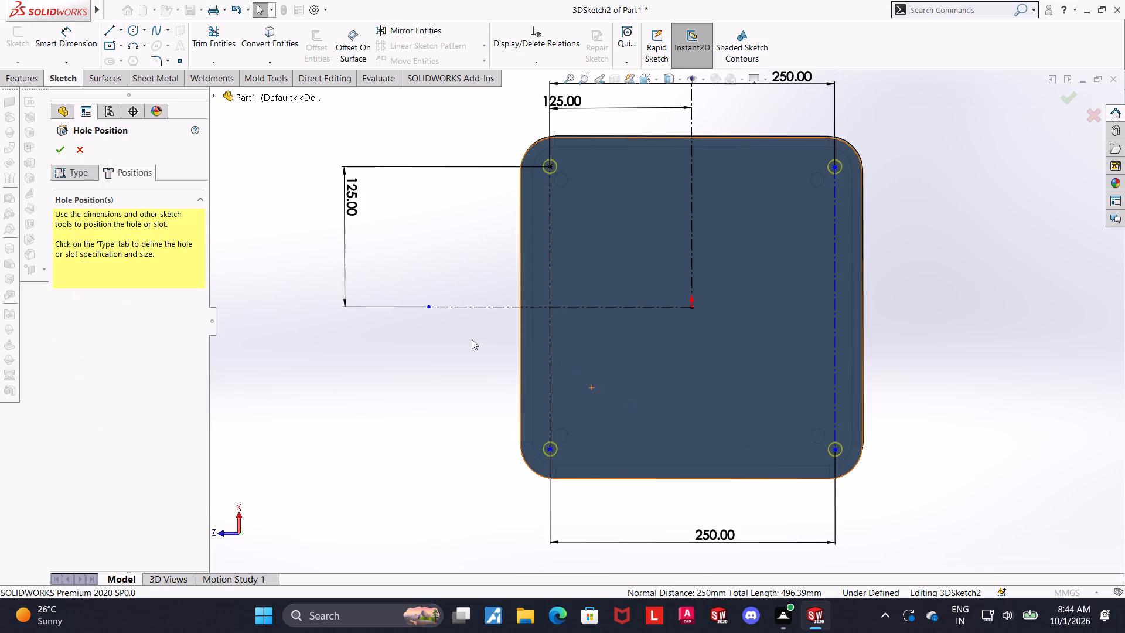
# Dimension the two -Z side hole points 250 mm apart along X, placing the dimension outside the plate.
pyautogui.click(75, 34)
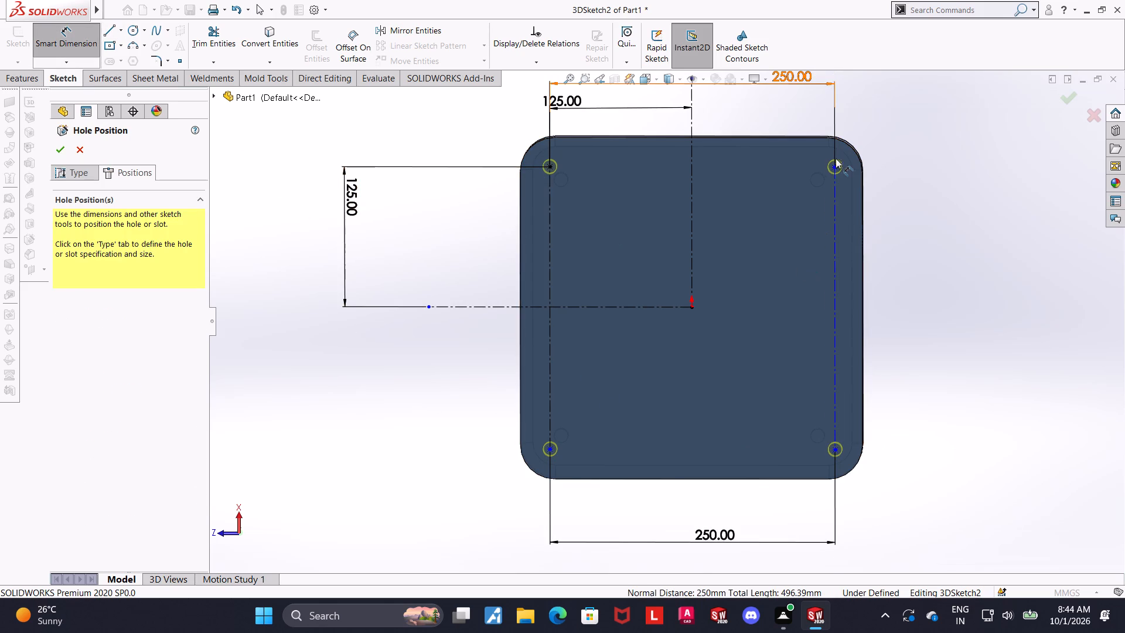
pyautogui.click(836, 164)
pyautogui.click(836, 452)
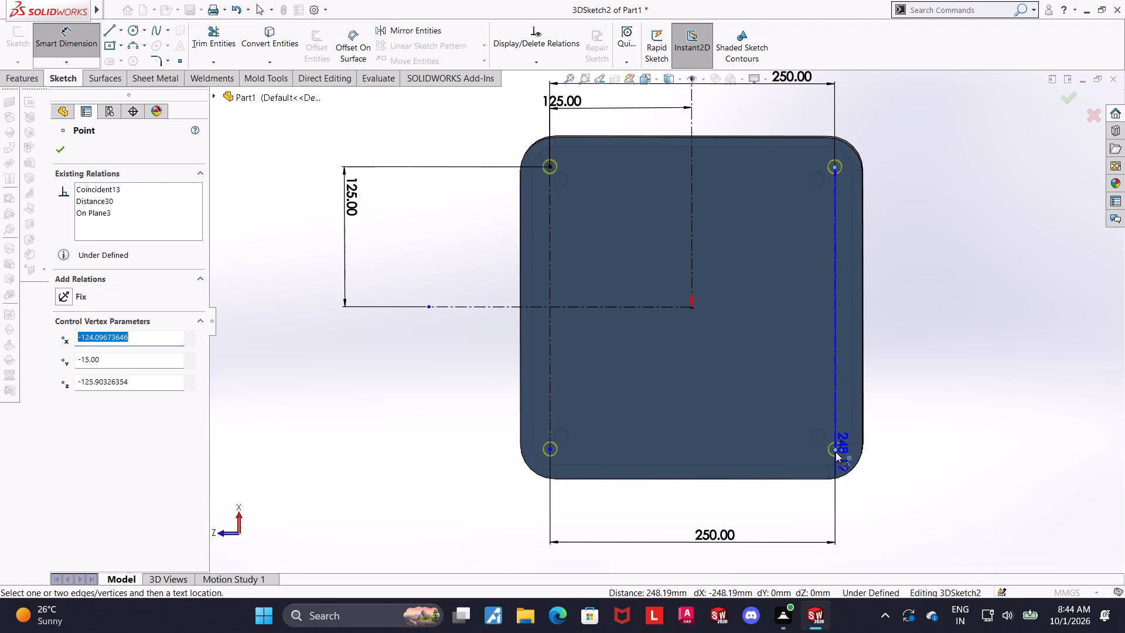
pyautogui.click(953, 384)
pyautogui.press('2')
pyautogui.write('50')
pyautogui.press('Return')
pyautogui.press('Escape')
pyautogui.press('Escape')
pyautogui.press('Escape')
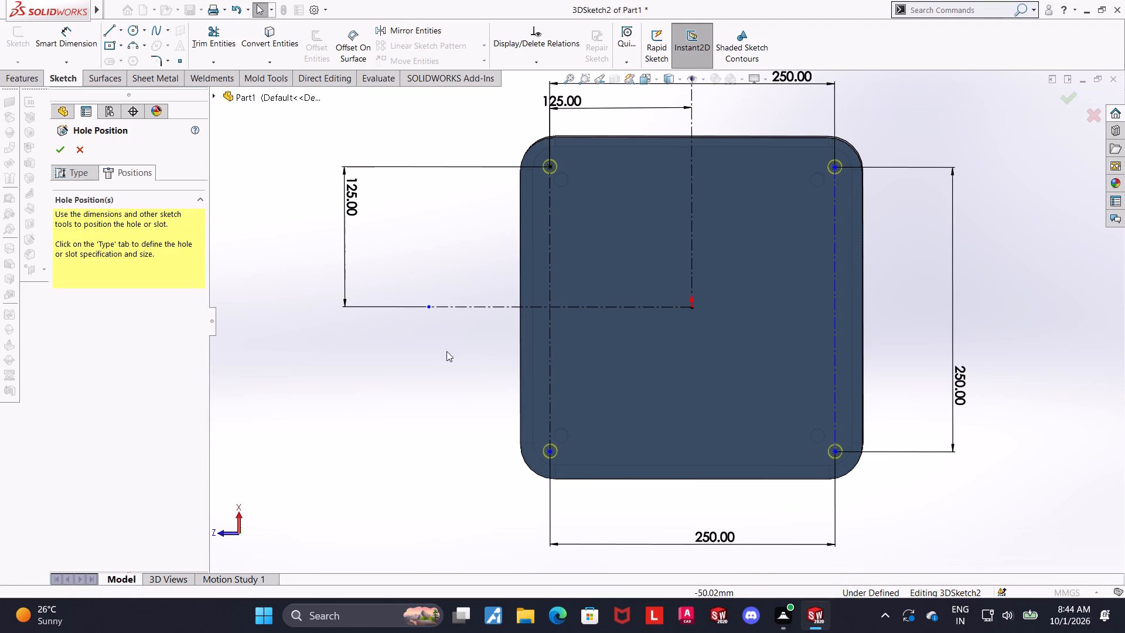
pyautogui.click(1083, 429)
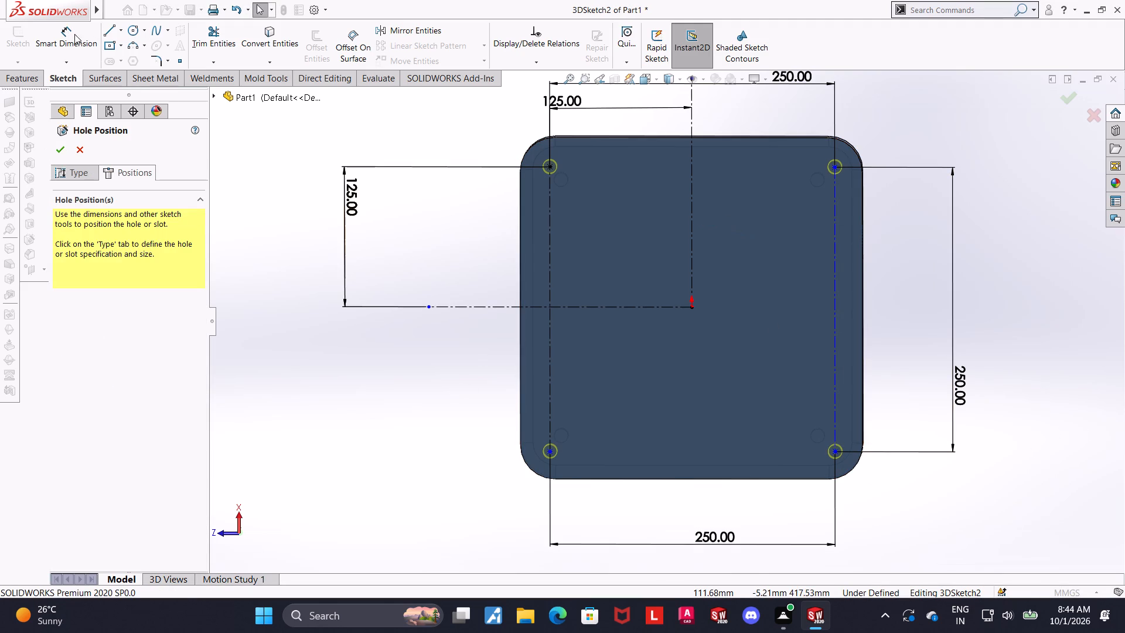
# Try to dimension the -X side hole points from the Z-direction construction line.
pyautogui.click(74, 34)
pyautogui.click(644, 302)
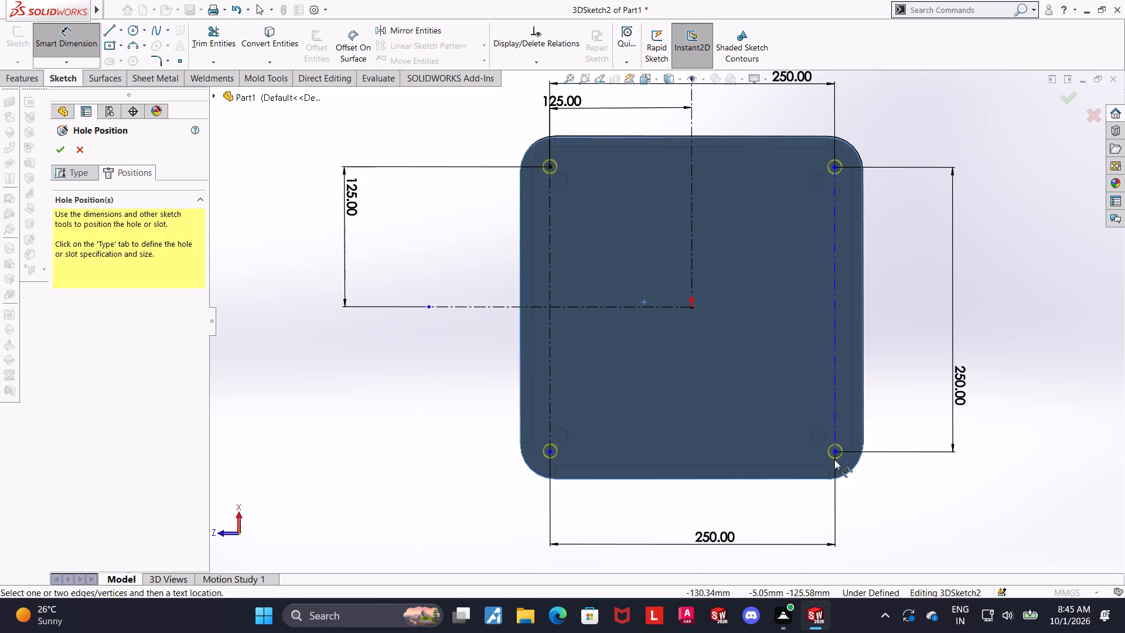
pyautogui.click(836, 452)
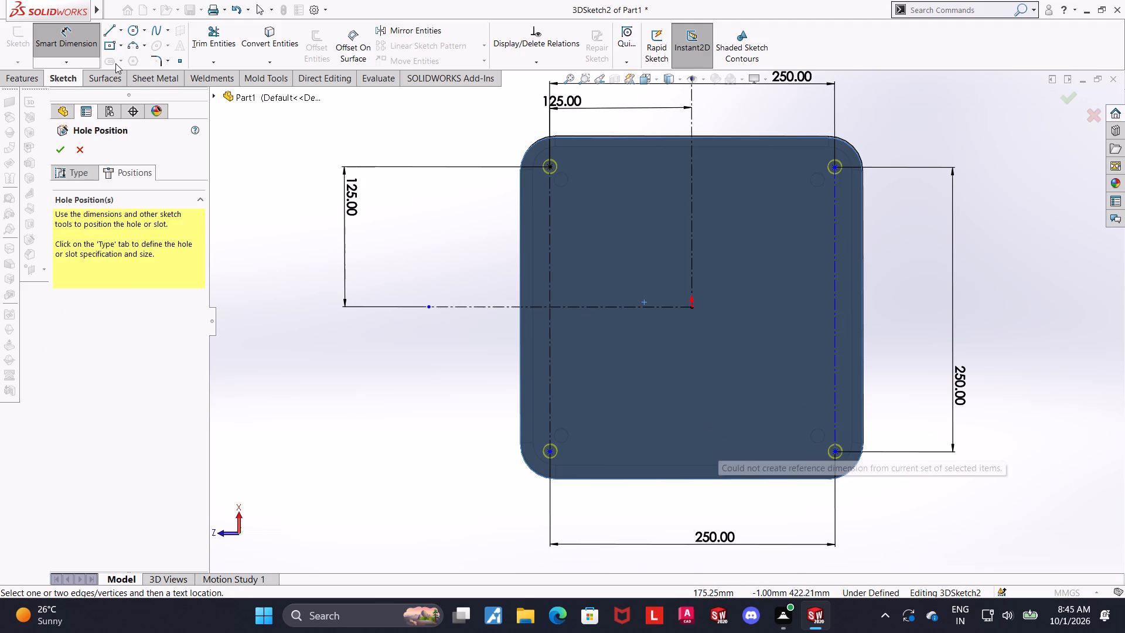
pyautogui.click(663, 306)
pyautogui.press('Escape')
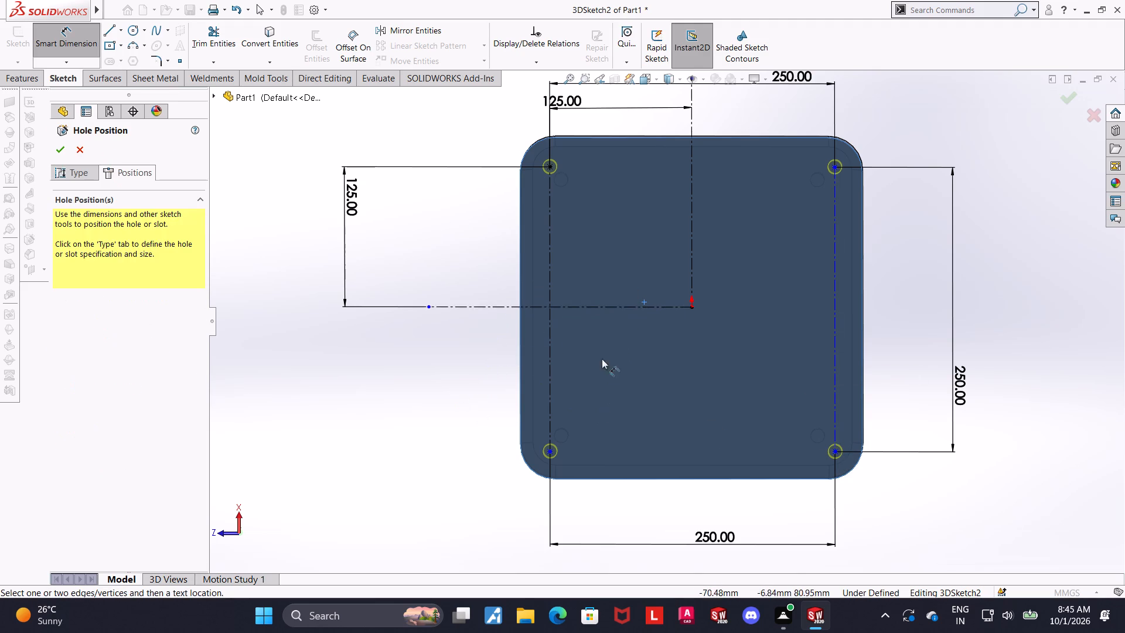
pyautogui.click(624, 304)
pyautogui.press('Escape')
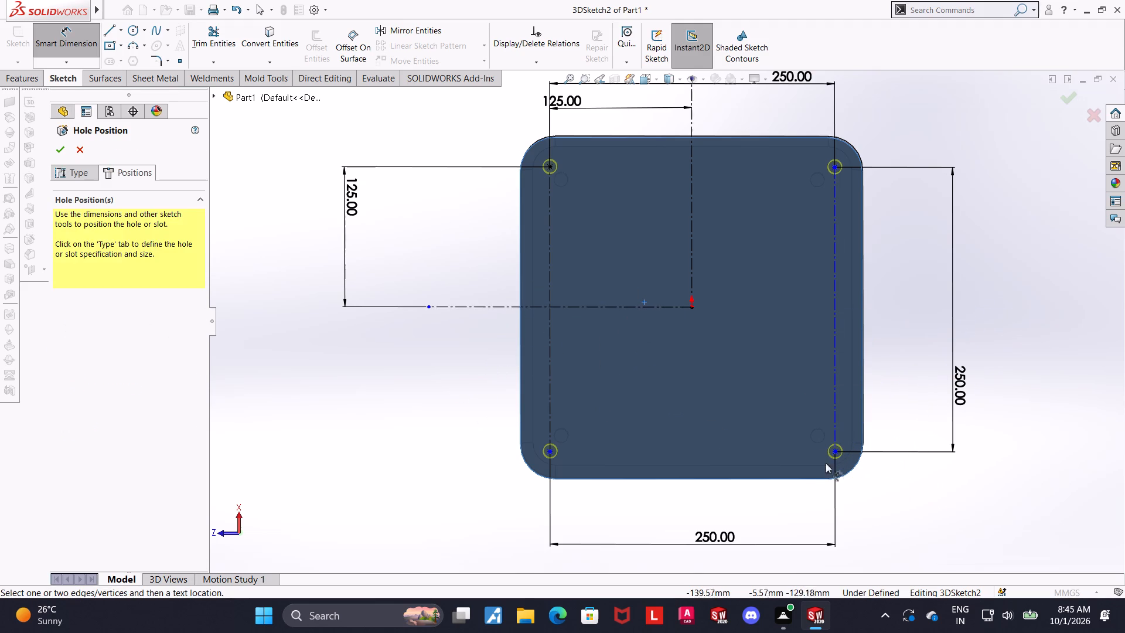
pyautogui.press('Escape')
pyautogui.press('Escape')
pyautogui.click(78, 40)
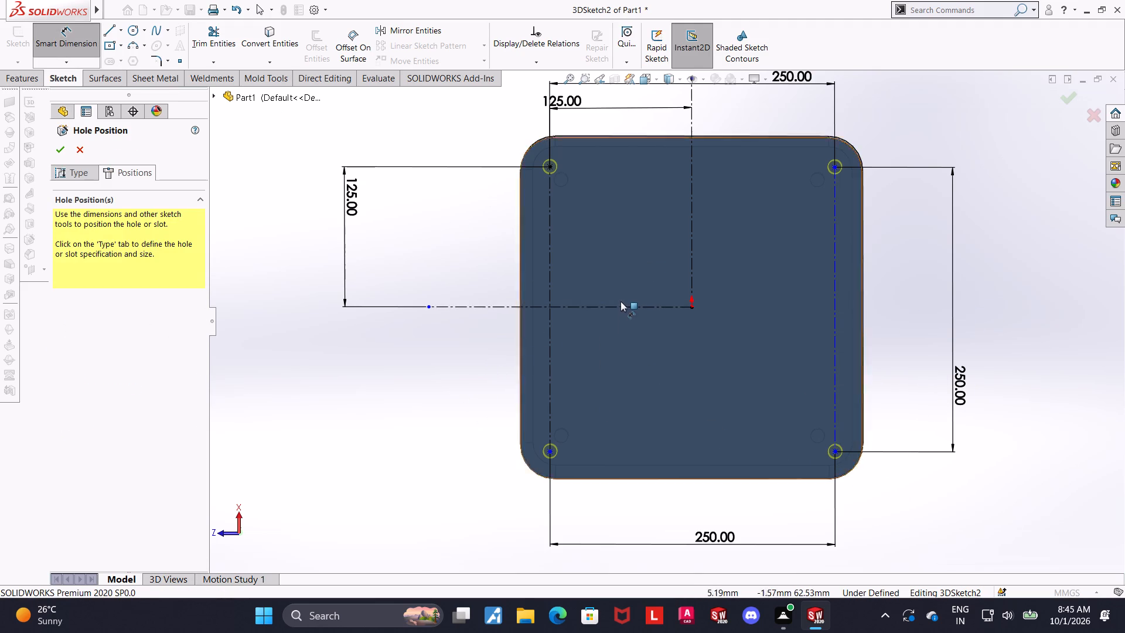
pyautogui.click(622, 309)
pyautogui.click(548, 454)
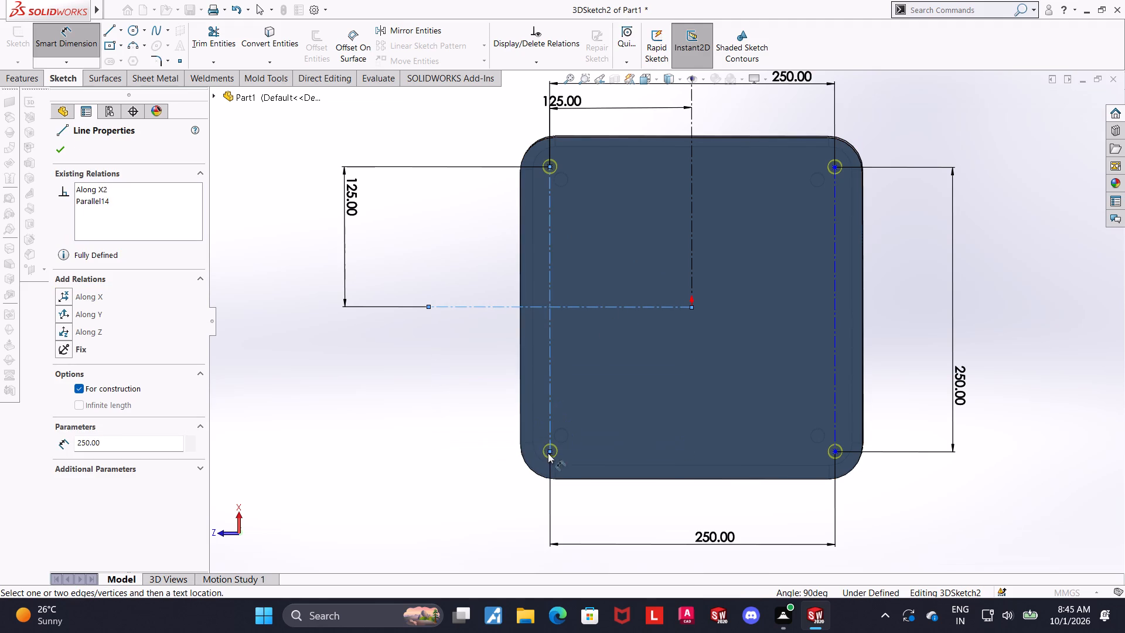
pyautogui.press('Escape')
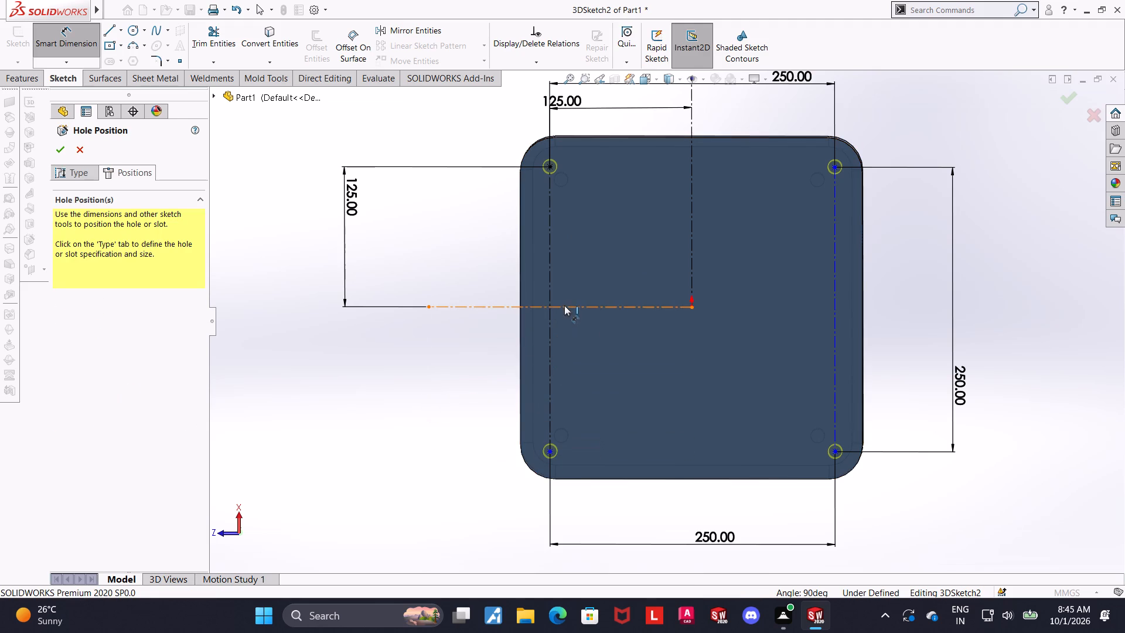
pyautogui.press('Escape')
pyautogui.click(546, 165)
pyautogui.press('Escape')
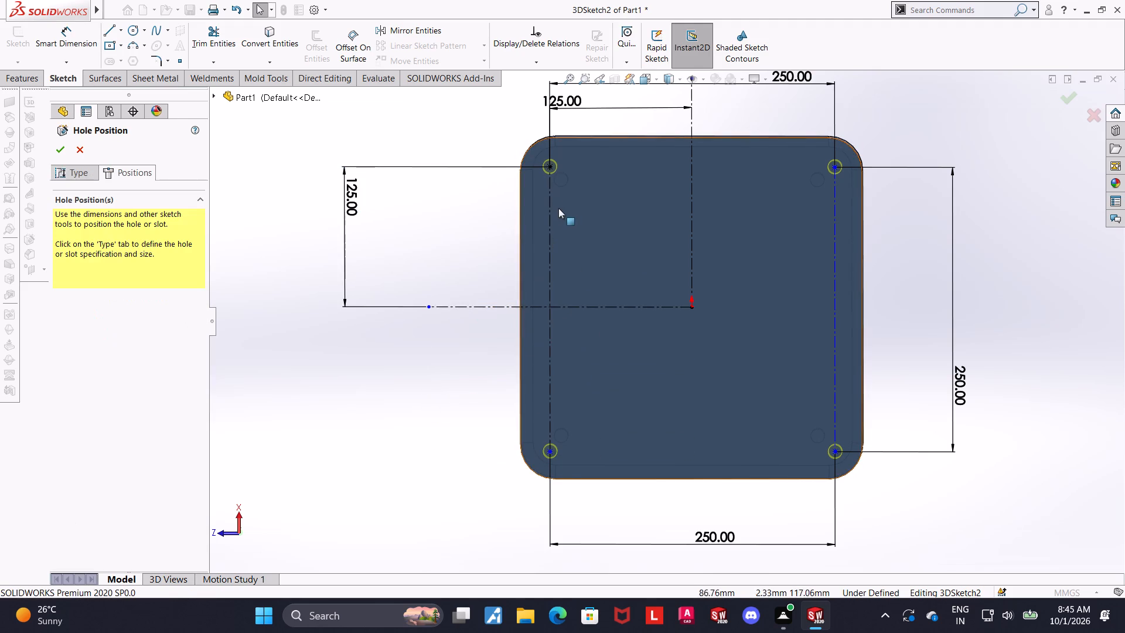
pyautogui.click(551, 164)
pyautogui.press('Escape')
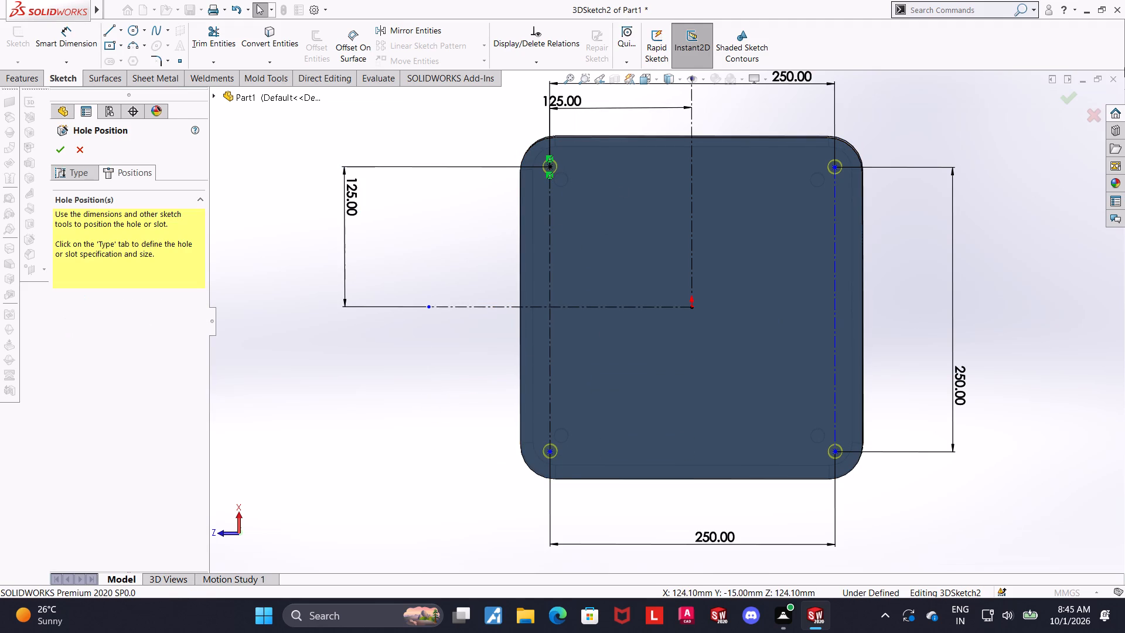
# Cancel the position edit of the underside dowel holes.
pyautogui.click(1098, 111)
pyautogui.moveTo(911, 210); pyautogui.dragTo(986, 278, button='middle')
pyautogui.scroll(4, 995, 287)
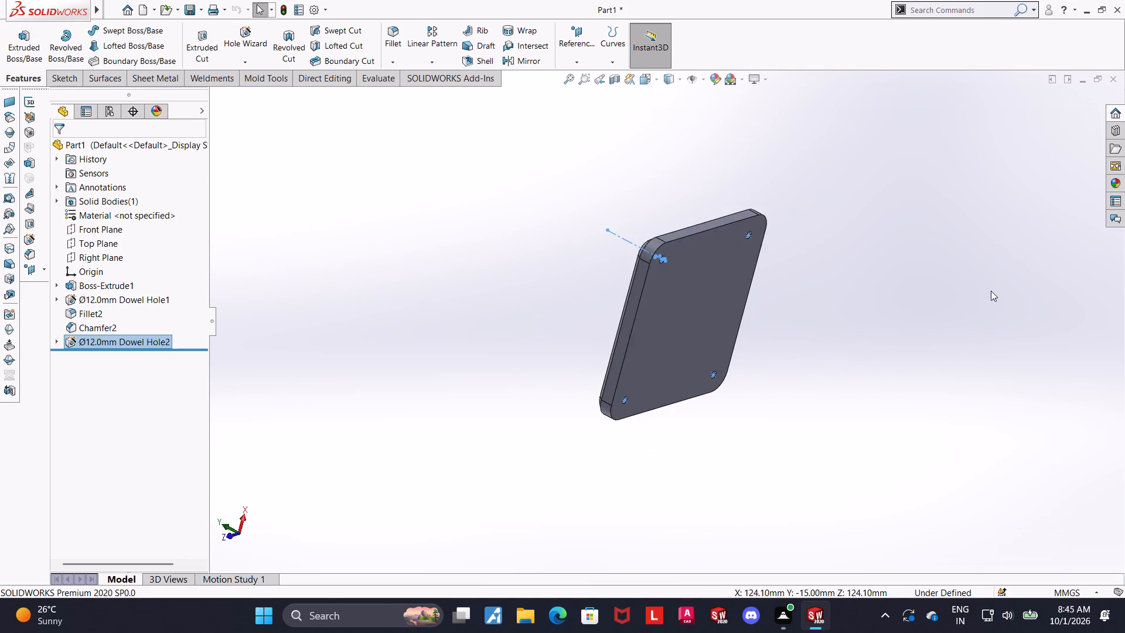
# Delete the underside dowel hole feature (Ø12.0mm Dowel Hole2) from the plate.
pyautogui.moveTo(959, 305); pyautogui.dragTo(954, 309)
pyautogui.moveTo(771, 348); pyautogui.dragTo(843, 376, button='middle')
pyautogui.scroll(1, 169, 341)
pyautogui.rightClick(169, 341)
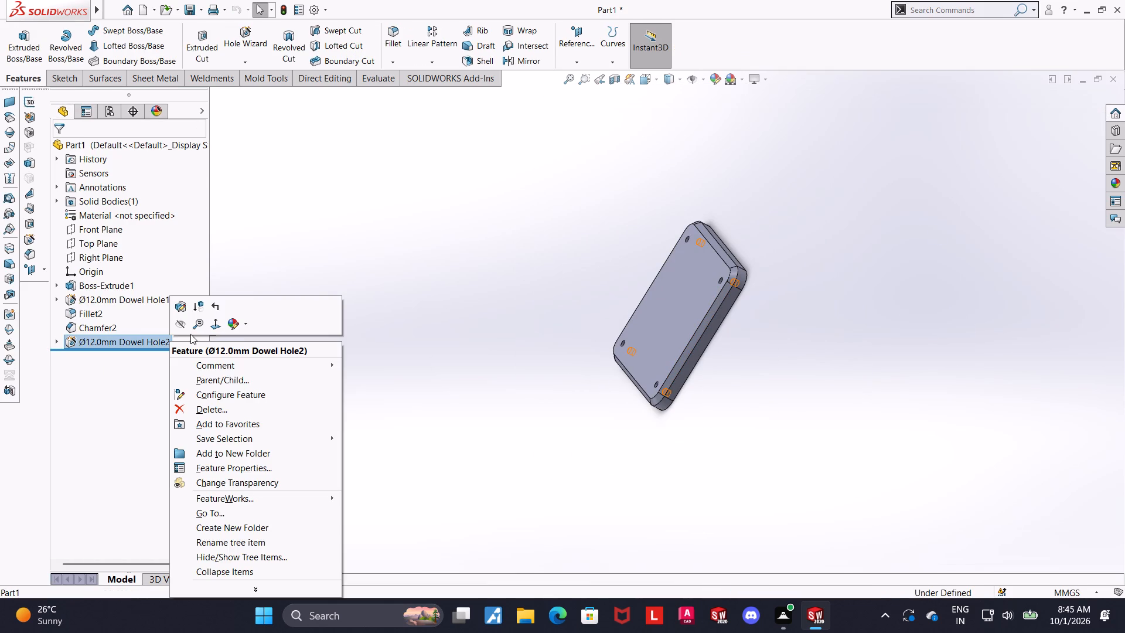
pyautogui.click(218, 406)
pyautogui.click(649, 231)
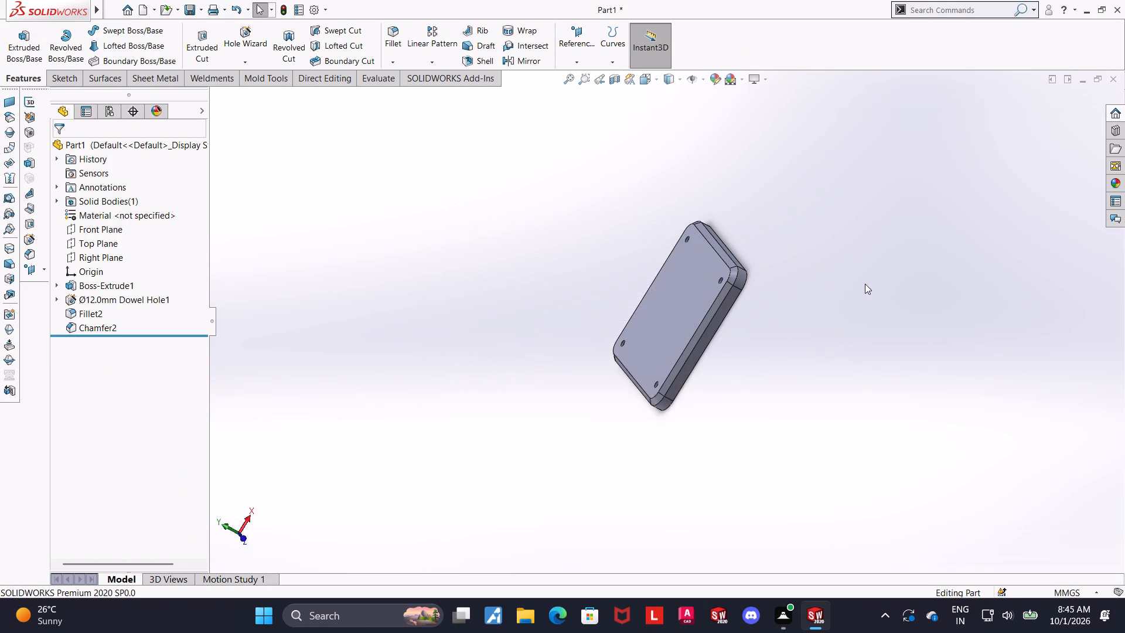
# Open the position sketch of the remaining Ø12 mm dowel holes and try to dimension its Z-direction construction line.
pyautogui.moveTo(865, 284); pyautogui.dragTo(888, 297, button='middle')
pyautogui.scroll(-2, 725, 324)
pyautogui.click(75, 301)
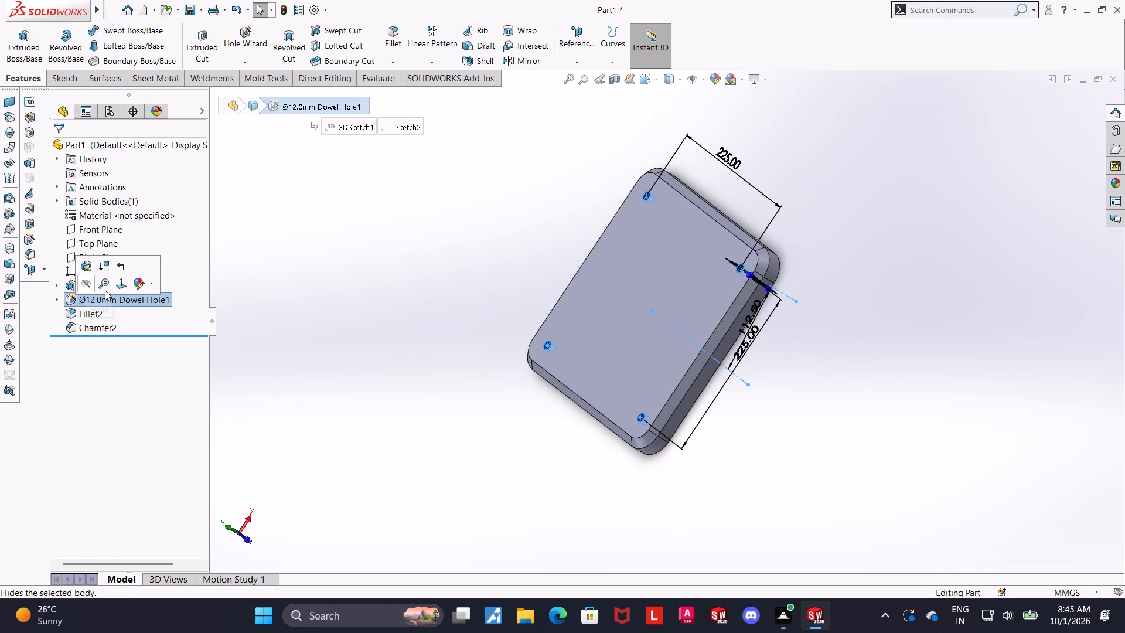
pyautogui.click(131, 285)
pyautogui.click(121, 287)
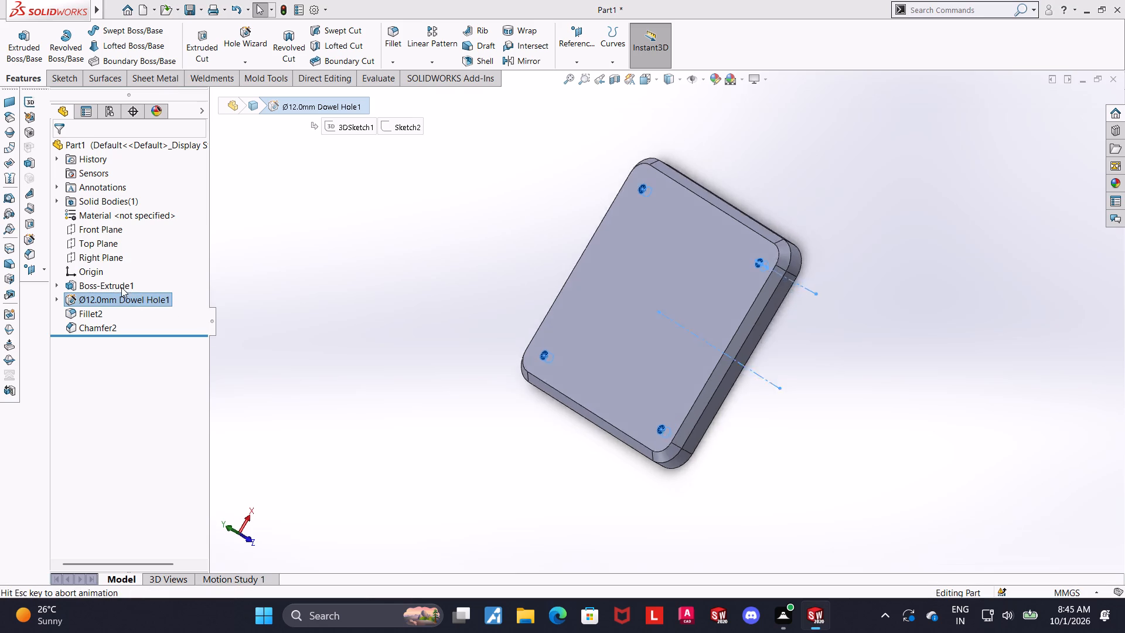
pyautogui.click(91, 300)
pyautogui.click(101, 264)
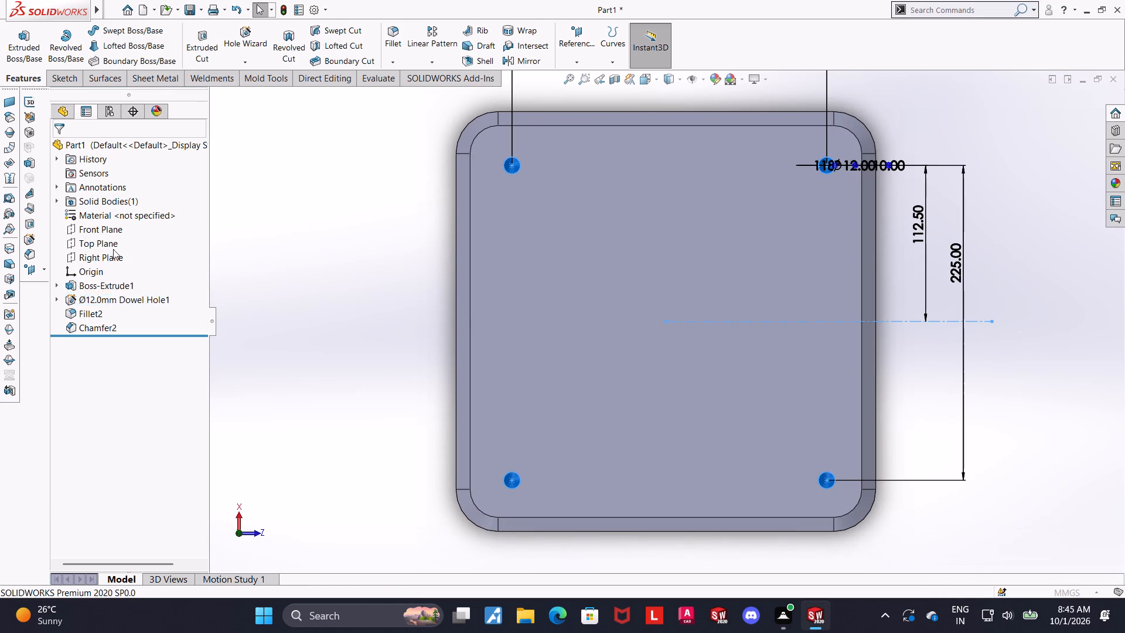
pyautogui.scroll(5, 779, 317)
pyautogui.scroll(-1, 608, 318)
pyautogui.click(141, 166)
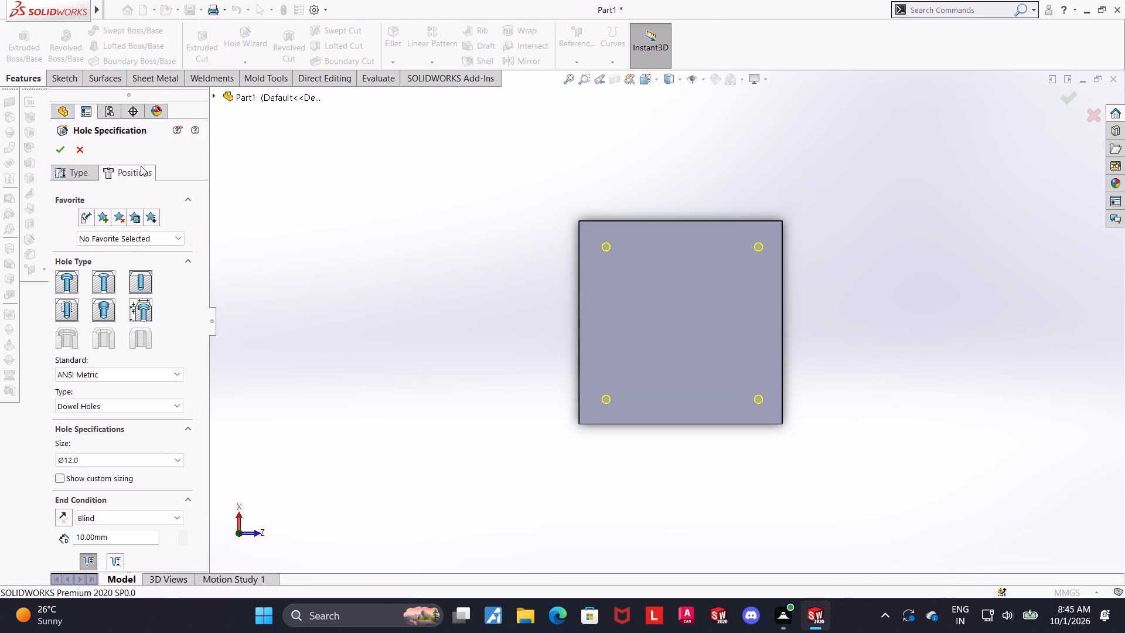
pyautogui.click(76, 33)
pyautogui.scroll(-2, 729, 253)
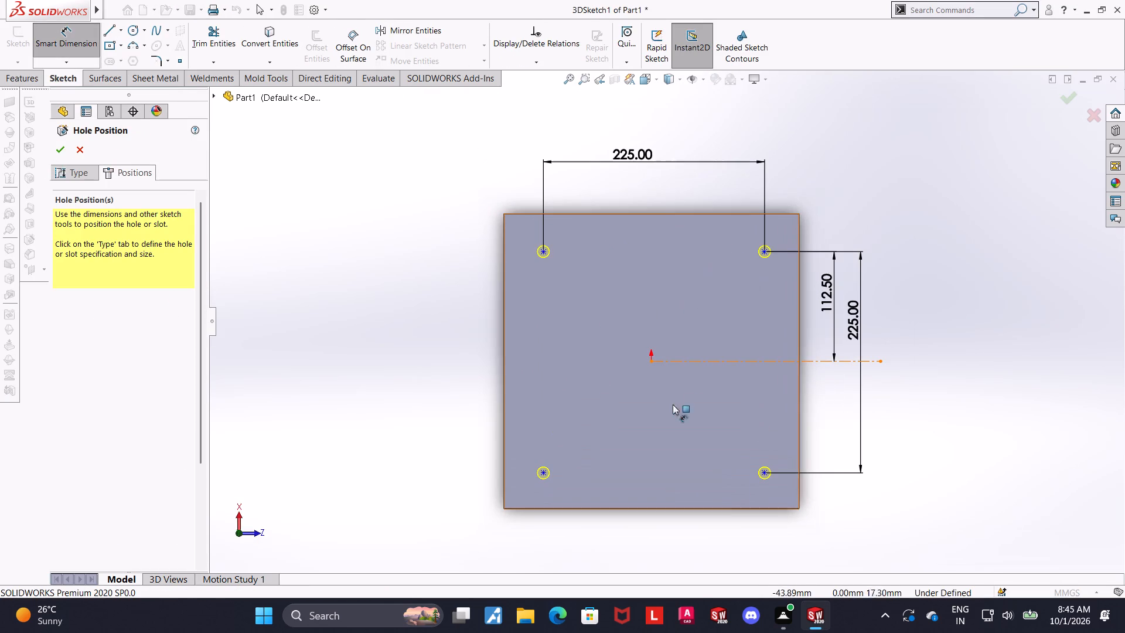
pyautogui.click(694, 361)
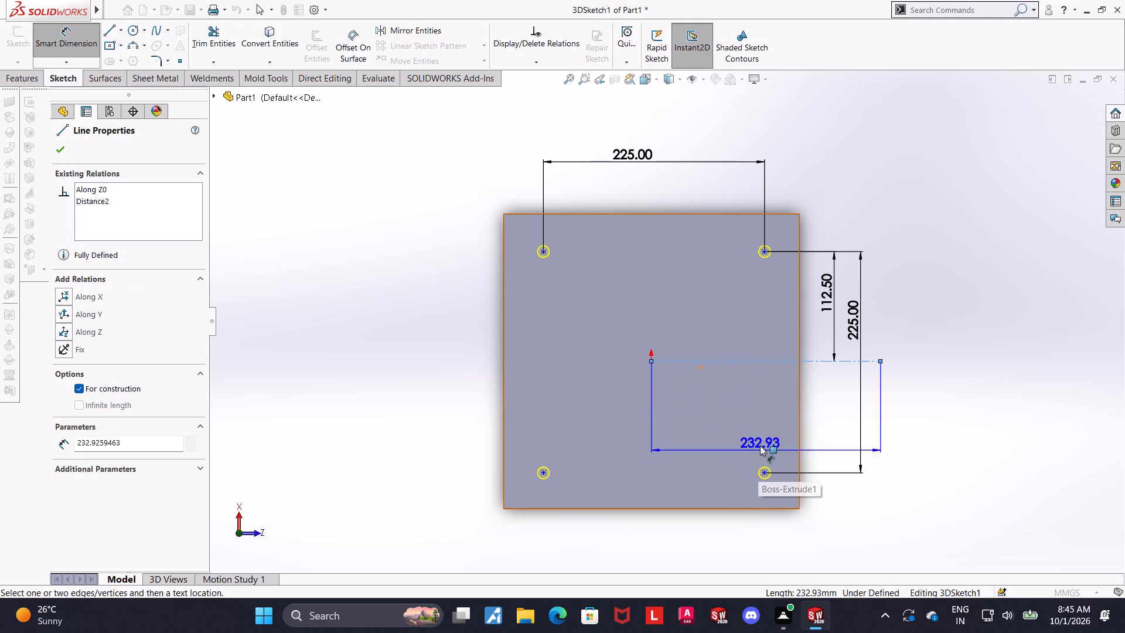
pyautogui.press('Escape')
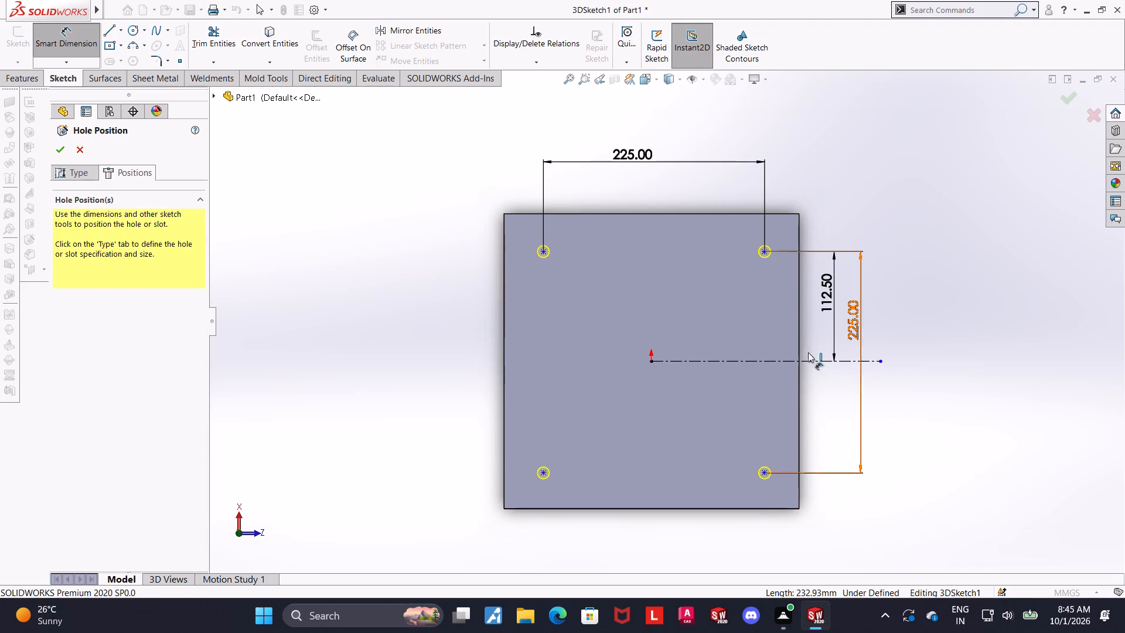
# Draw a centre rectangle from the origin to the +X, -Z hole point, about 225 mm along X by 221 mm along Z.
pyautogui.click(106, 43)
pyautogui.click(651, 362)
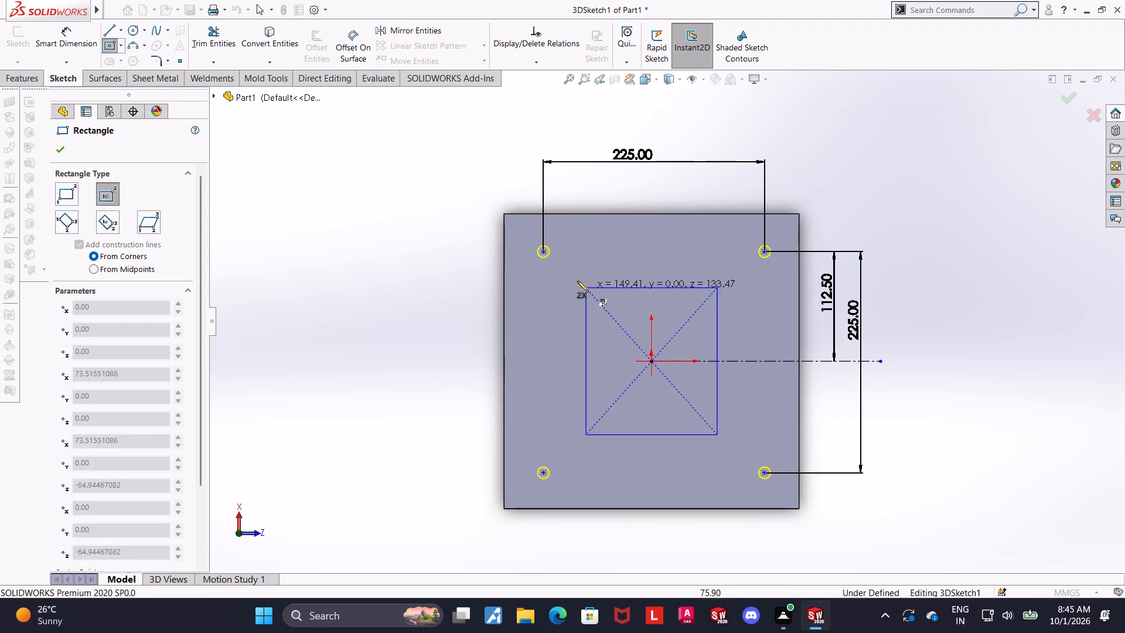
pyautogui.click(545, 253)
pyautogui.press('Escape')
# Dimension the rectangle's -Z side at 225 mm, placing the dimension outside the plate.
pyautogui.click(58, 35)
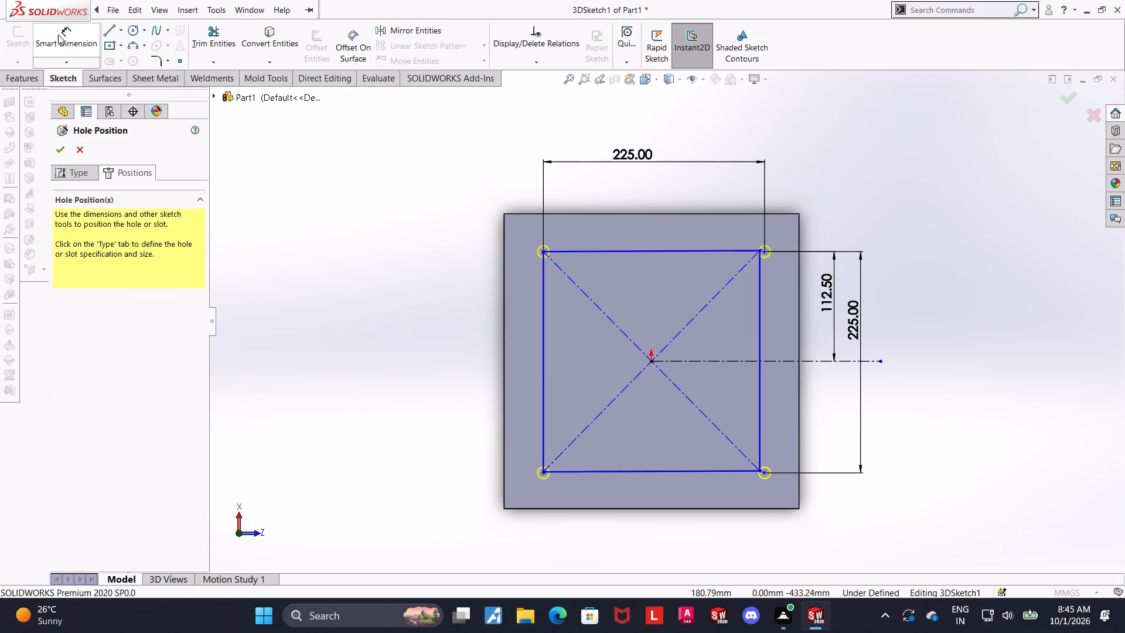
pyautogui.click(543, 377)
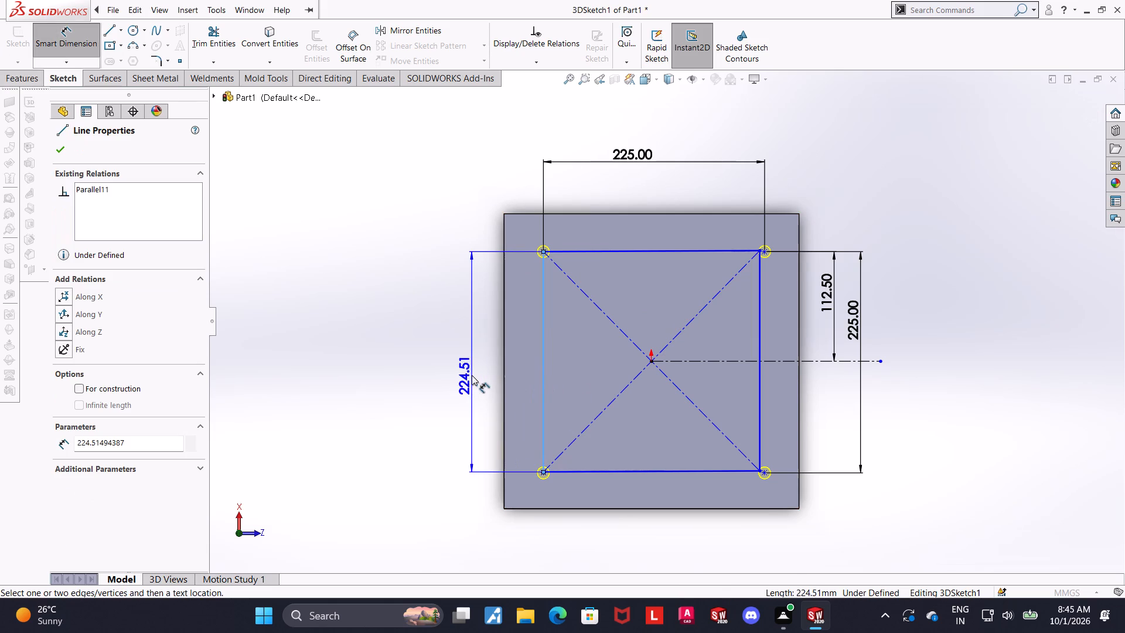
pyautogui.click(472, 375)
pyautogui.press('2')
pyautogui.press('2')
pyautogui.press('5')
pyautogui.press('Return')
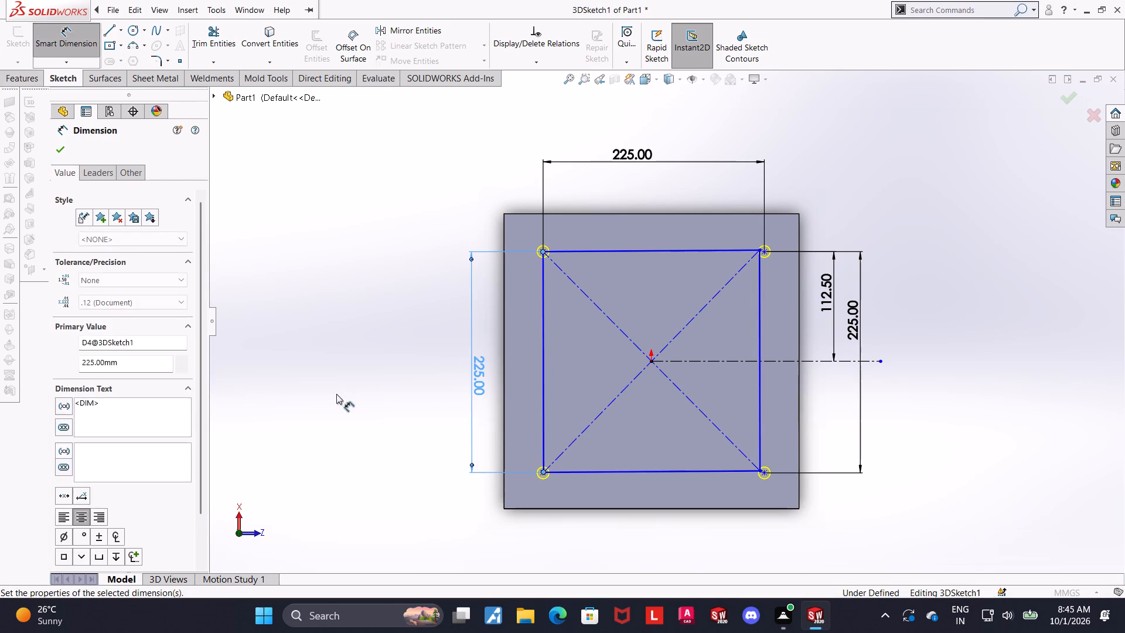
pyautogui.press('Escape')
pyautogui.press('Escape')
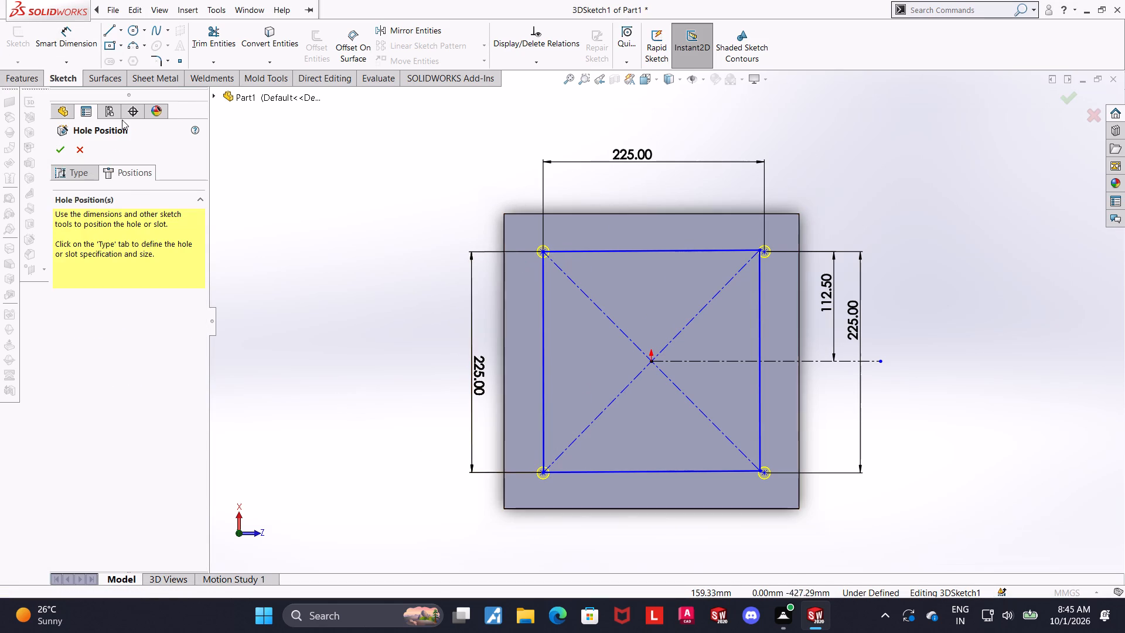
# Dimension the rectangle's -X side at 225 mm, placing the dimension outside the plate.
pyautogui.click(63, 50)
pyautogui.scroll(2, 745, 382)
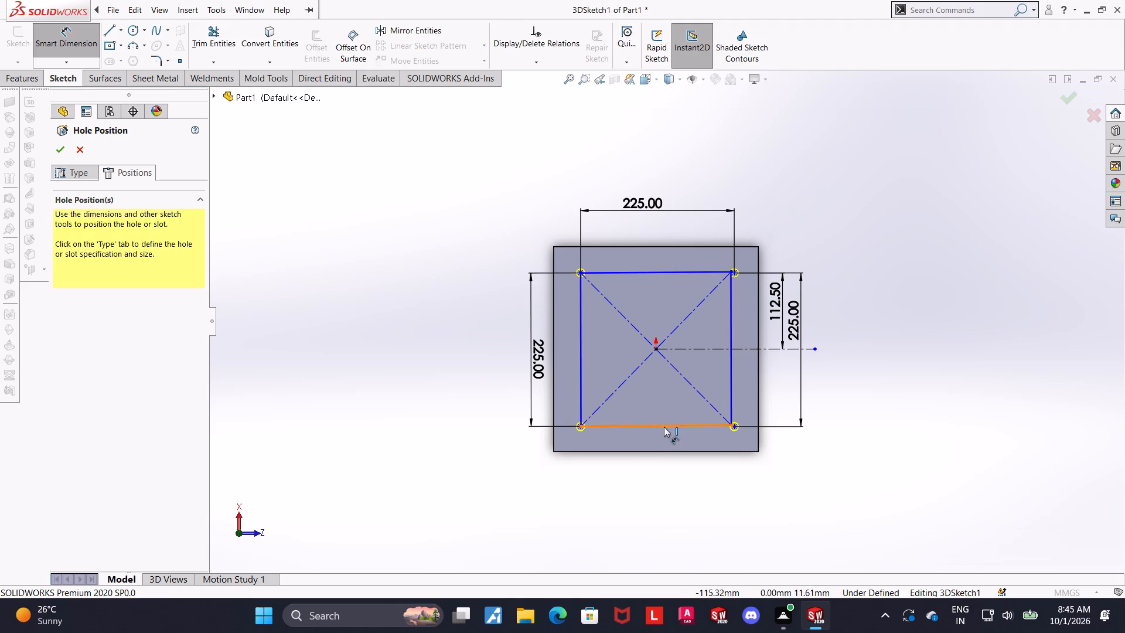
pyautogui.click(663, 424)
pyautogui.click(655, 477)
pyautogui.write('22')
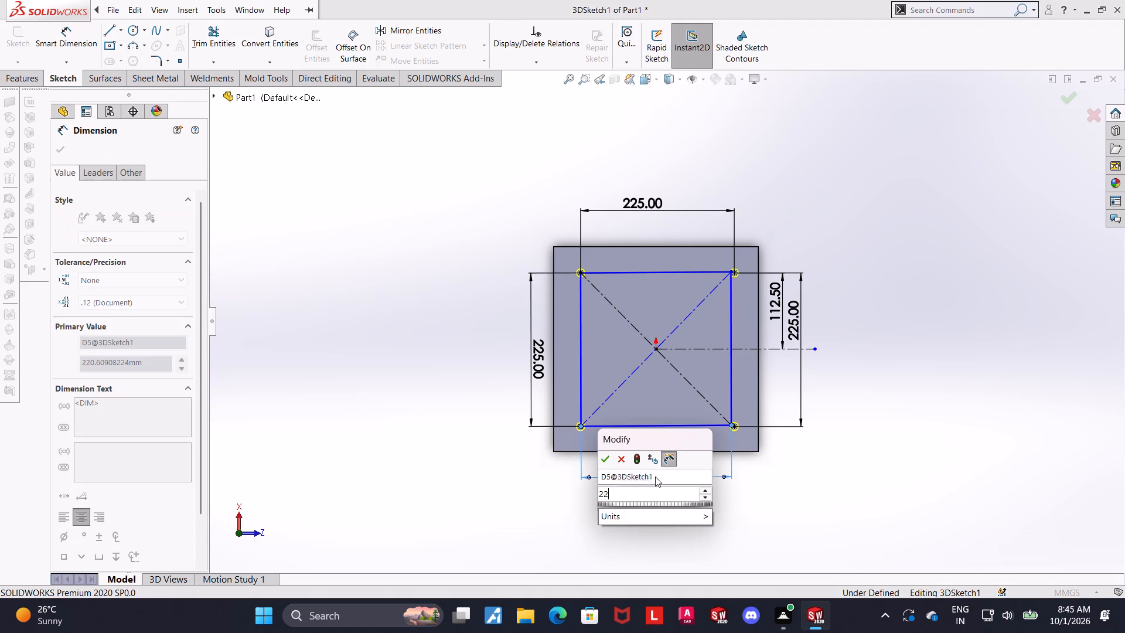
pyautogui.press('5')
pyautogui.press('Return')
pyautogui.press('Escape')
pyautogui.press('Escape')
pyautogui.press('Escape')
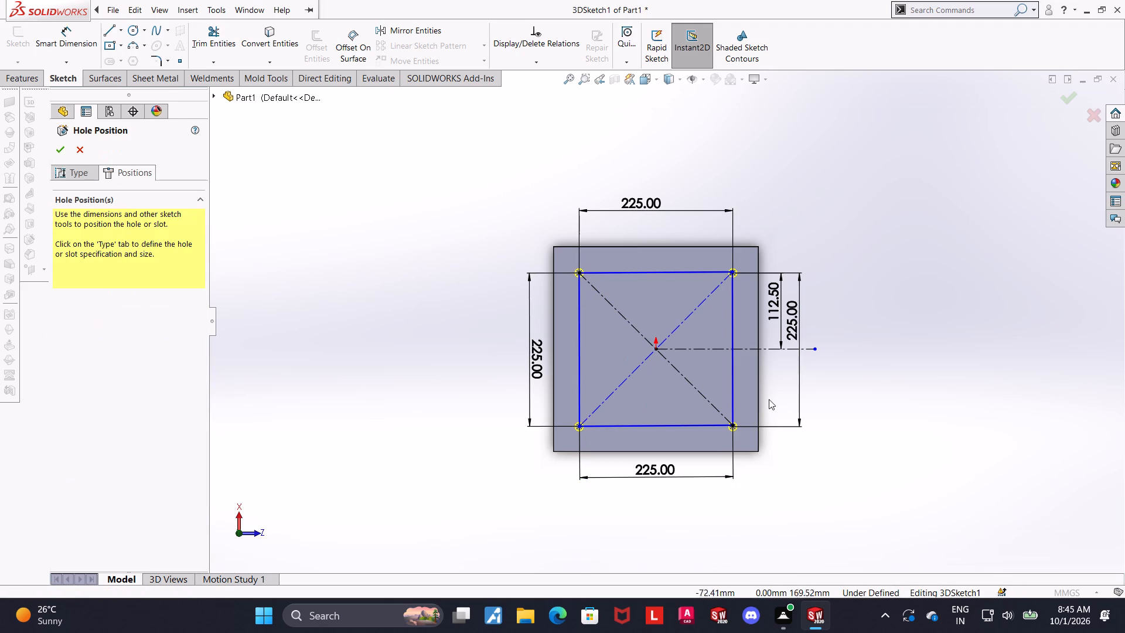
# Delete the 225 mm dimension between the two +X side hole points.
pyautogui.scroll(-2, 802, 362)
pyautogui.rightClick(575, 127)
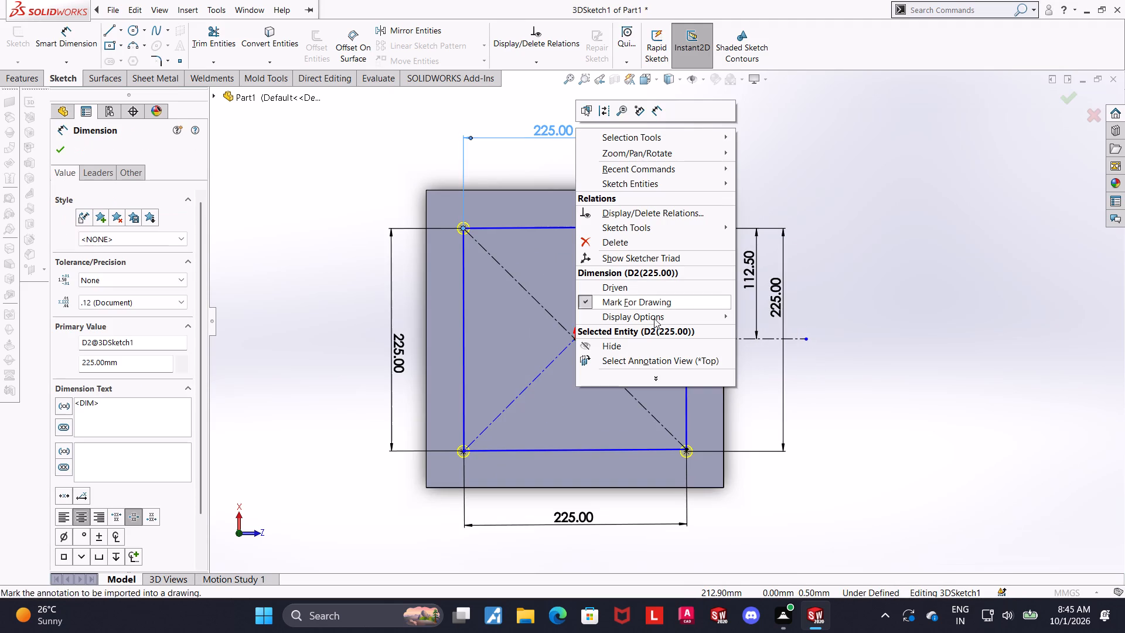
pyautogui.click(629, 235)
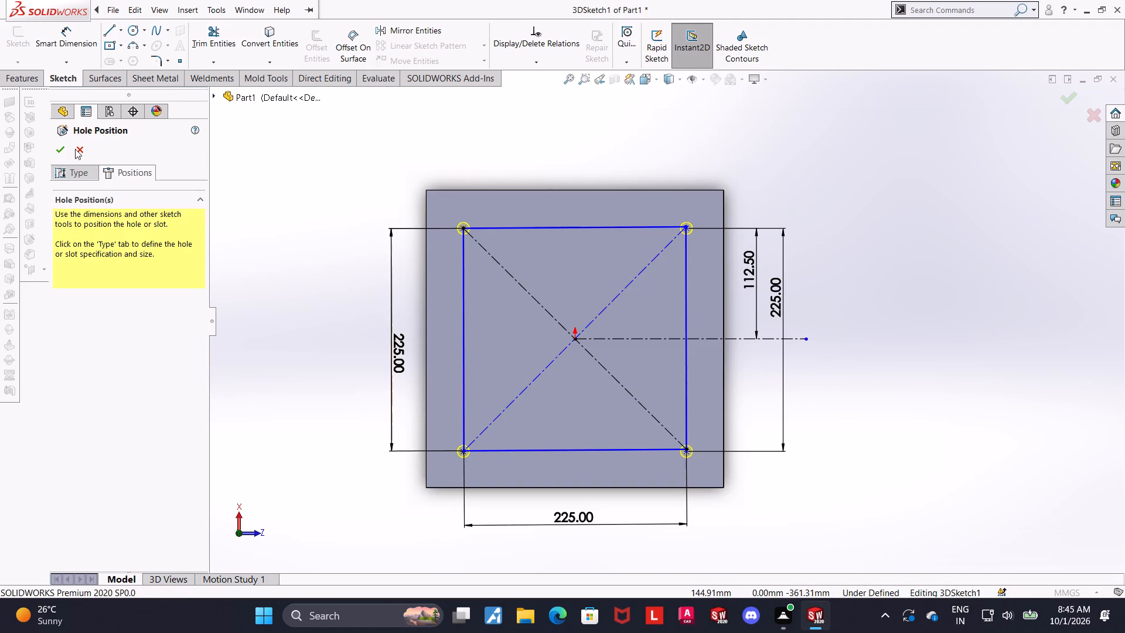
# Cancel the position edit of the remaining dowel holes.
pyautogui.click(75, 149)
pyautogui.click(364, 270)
# Delete the remaining dowel hole feature (Ø12.0mm Dowel Hole1) from the plate.
pyautogui.rightClick(93, 298)
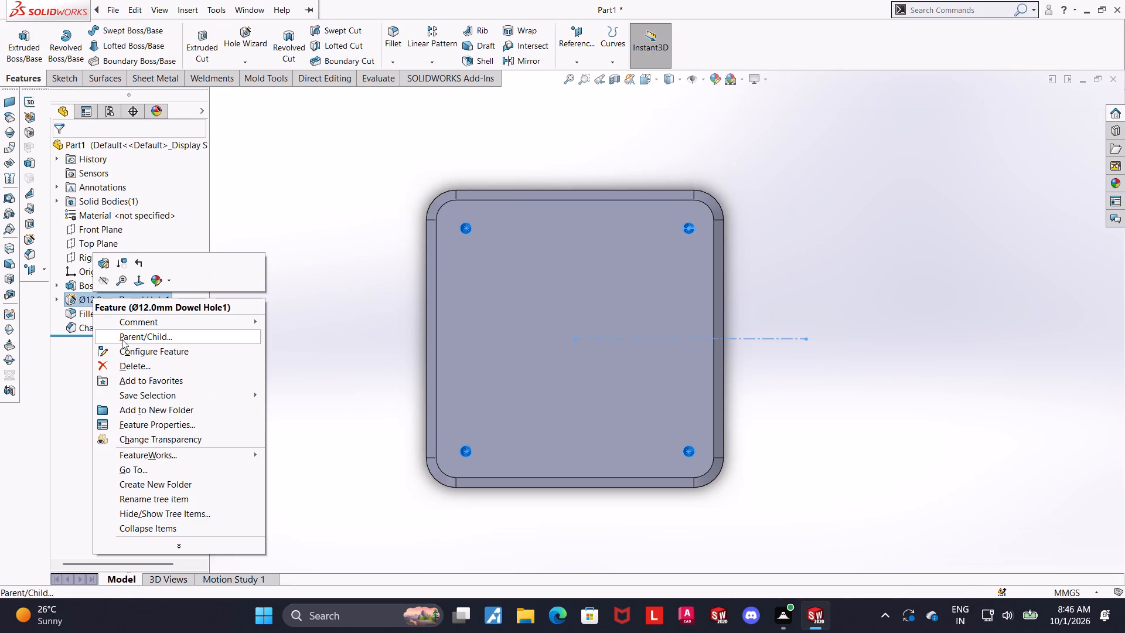
pyautogui.click(125, 359)
pyautogui.click(629, 226)
pyautogui.click(843, 267)
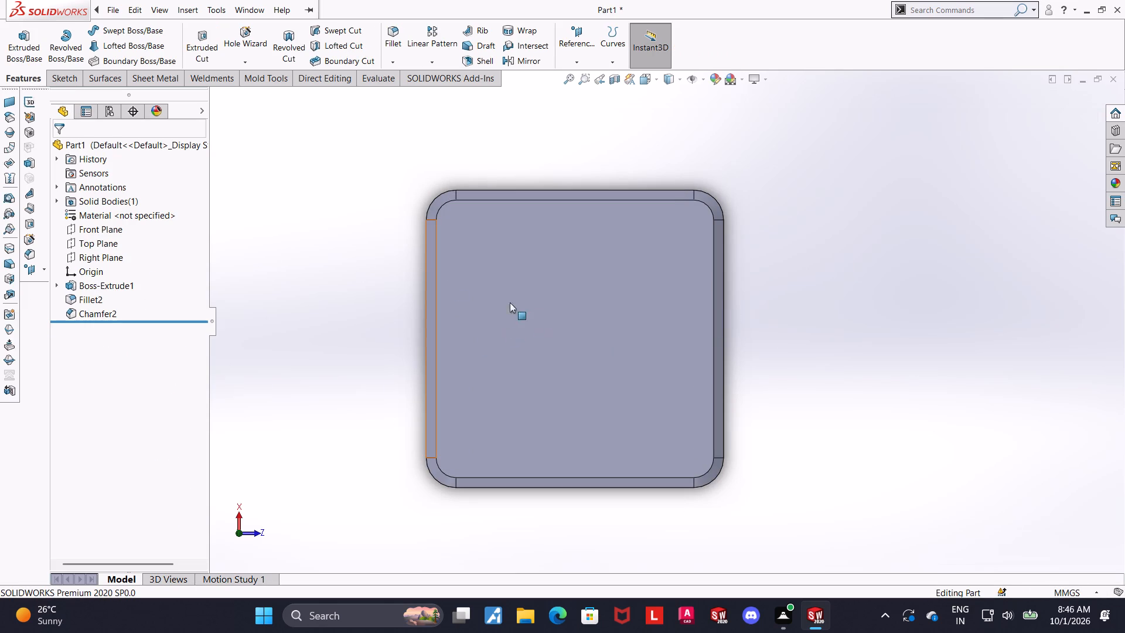
# Start a Ø12 mm, 10 mm blind dowel hole with 3D sketch positioning and draw a centre rectangle from the origin, about 228 x 219 mm.
pyautogui.click(259, 47)
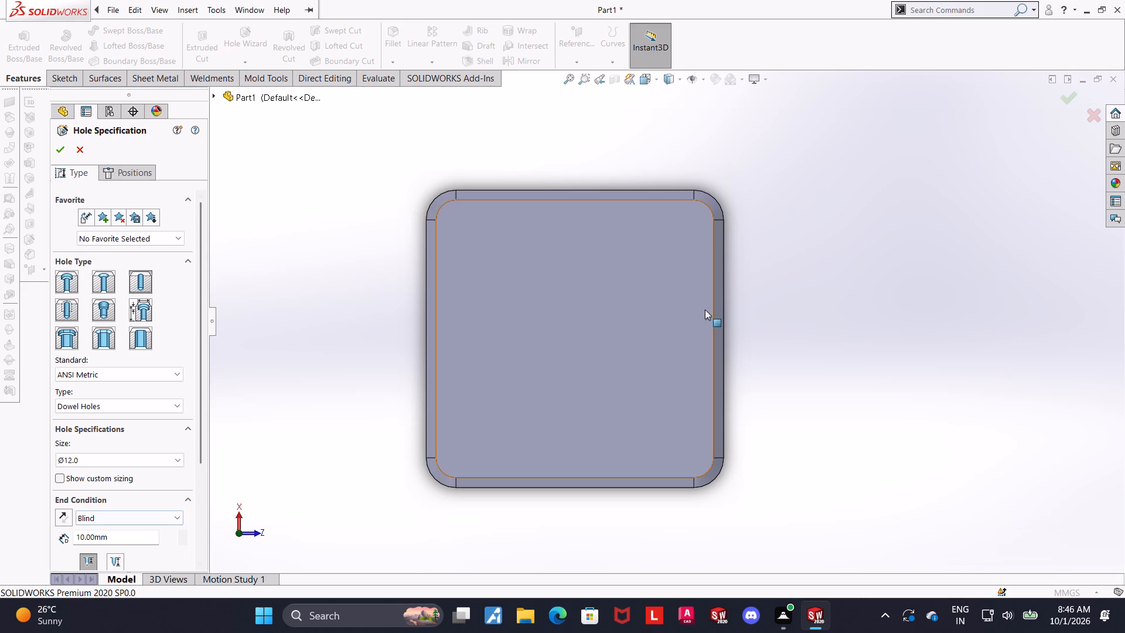
pyautogui.click(121, 166)
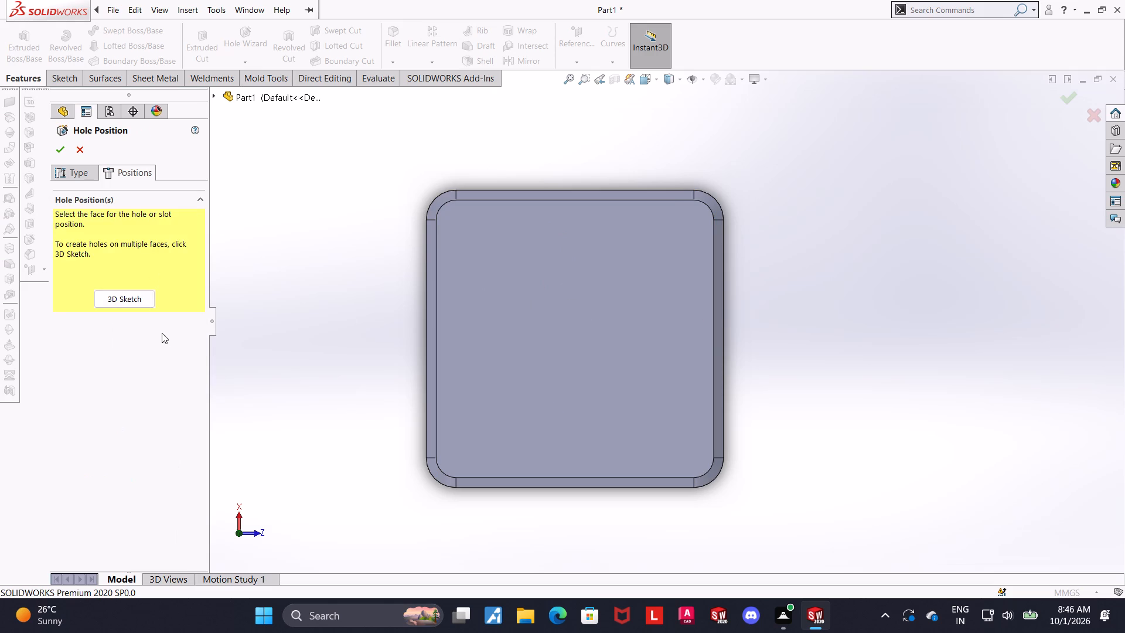
pyautogui.click(129, 303)
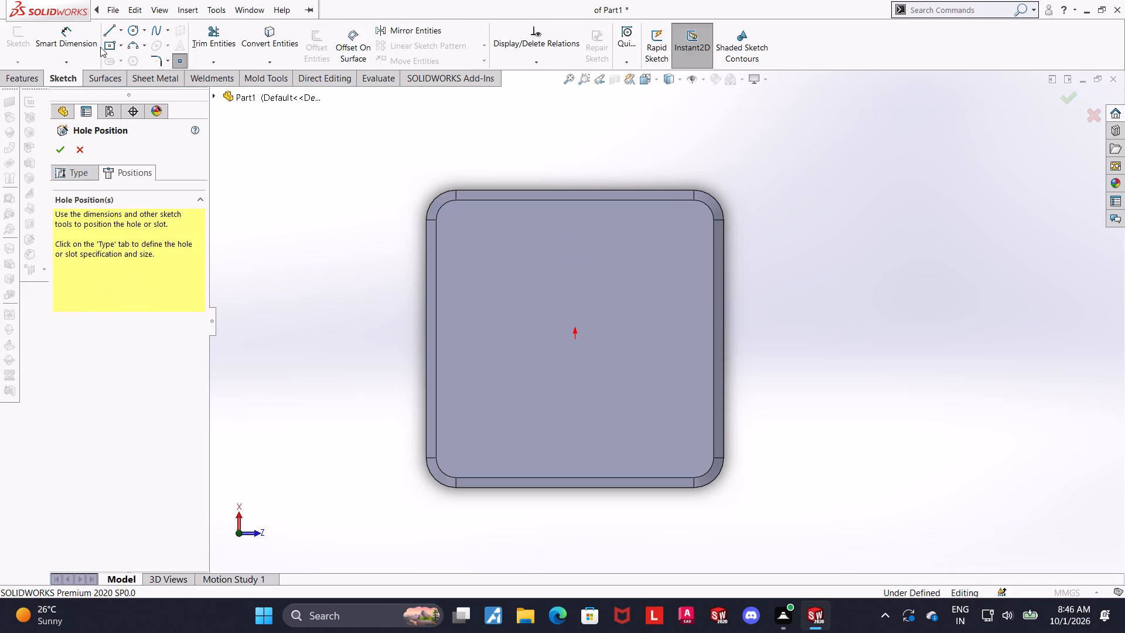
pyautogui.click(104, 45)
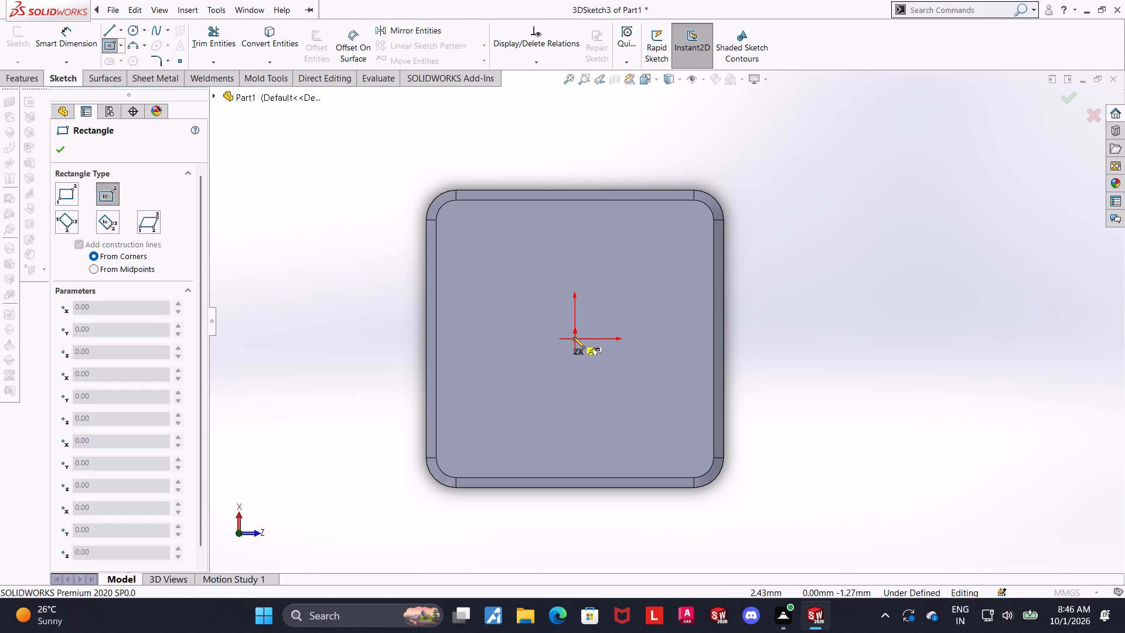
pyautogui.click(574, 339)
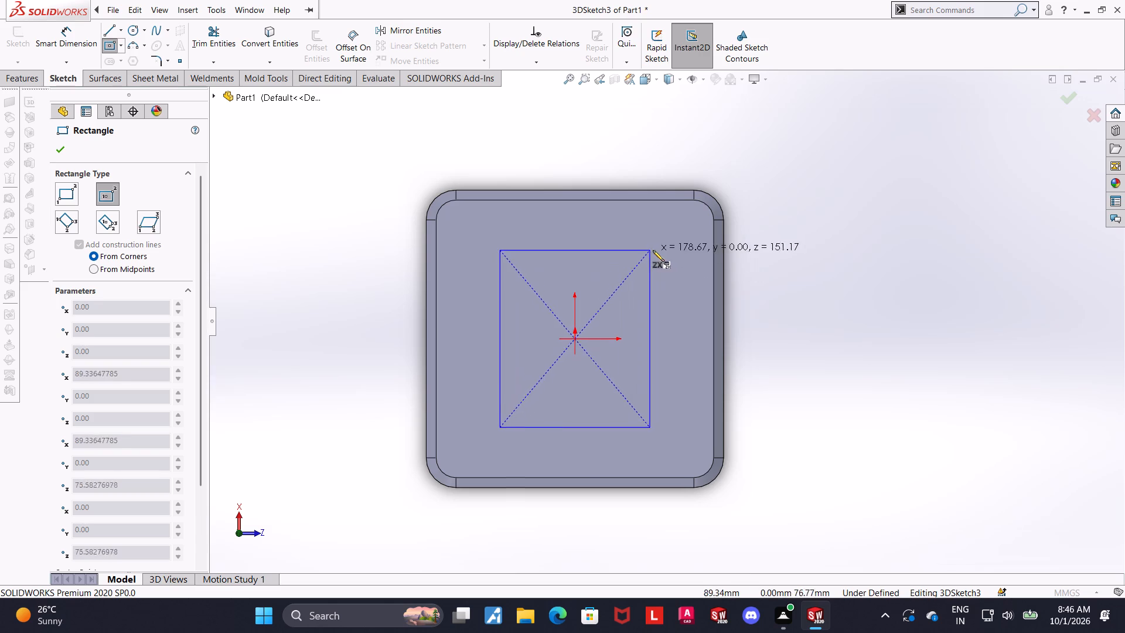
pyautogui.click(683, 226)
pyautogui.press('Escape')
# Dimension the rectangle's +X side at 225 mm, placing the dimension outside the plate.
pyautogui.click(64, 44)
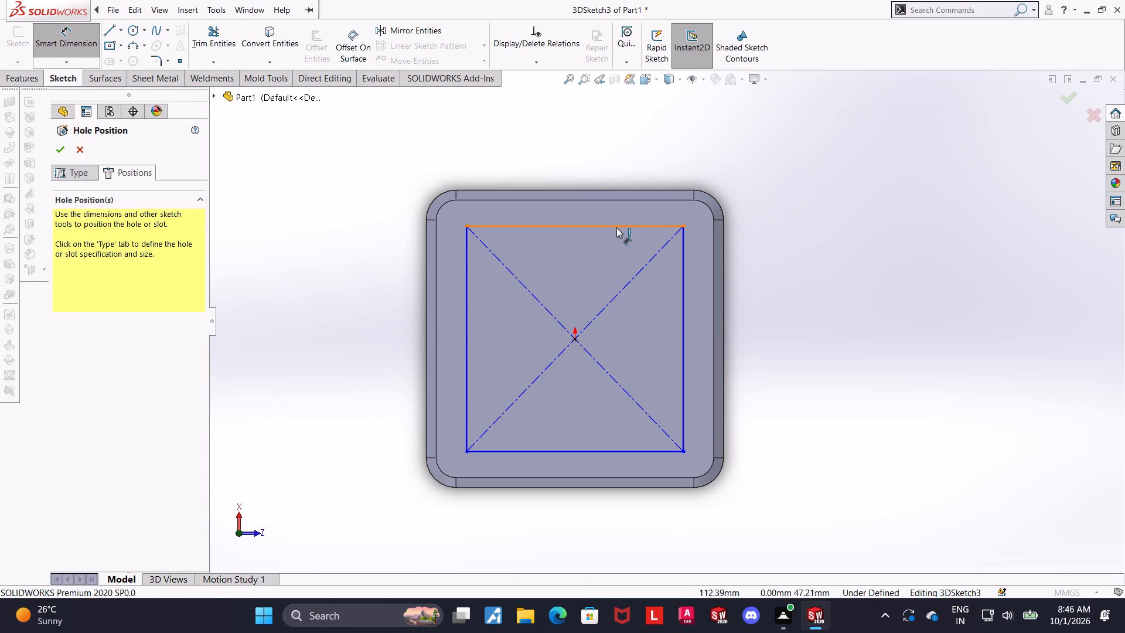
pyautogui.click(614, 225)
pyautogui.click(616, 166)
pyautogui.press('2')
pyautogui.press('2')
pyautogui.press('5')
pyautogui.press('Return')
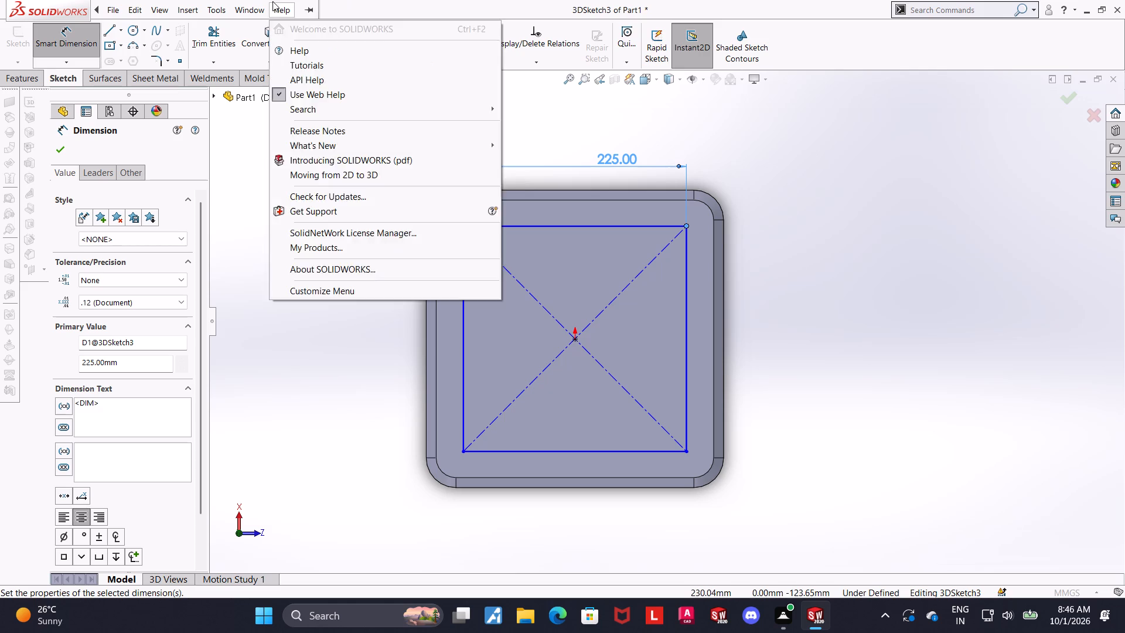
pyautogui.press('Escape')
pyautogui.press('Escape')
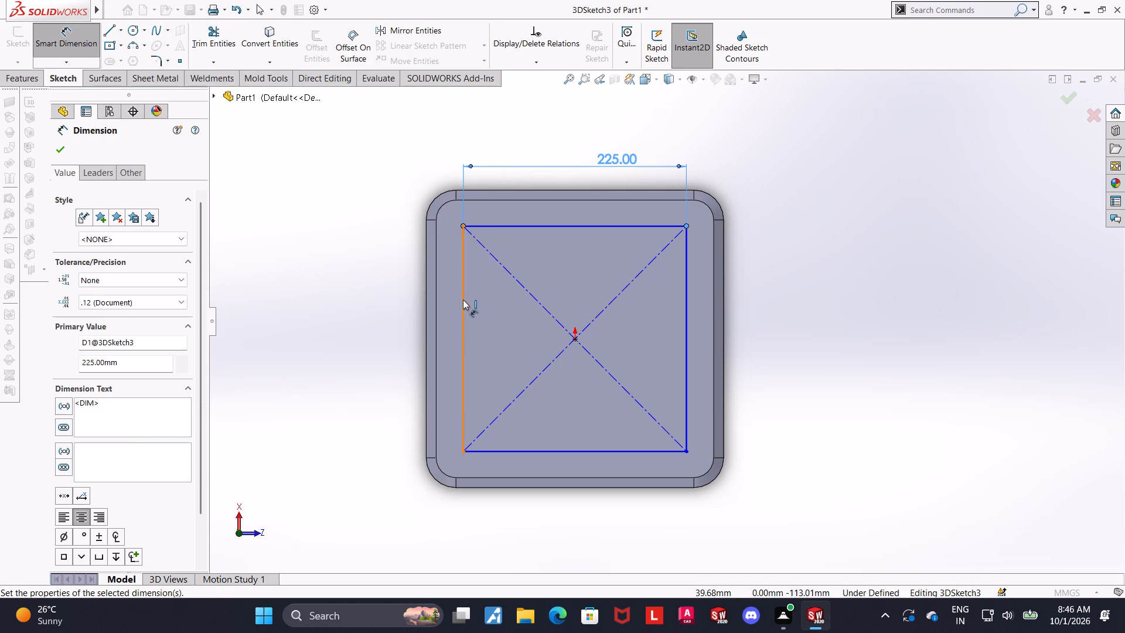
# Dimension the rectangle's -Z side at 225 mm, placing the dimension outside the plate.
pyautogui.click(463, 300)
pyautogui.click(321, 324)
pyautogui.write('225')
pyautogui.press('Return')
pyautogui.press('Escape')
pyautogui.press('Escape')
# Examine where the positioning rectangle lies relative to the plate's thickness and faces, from the side and from the top.
pyautogui.scroll(-1, 754, 332)
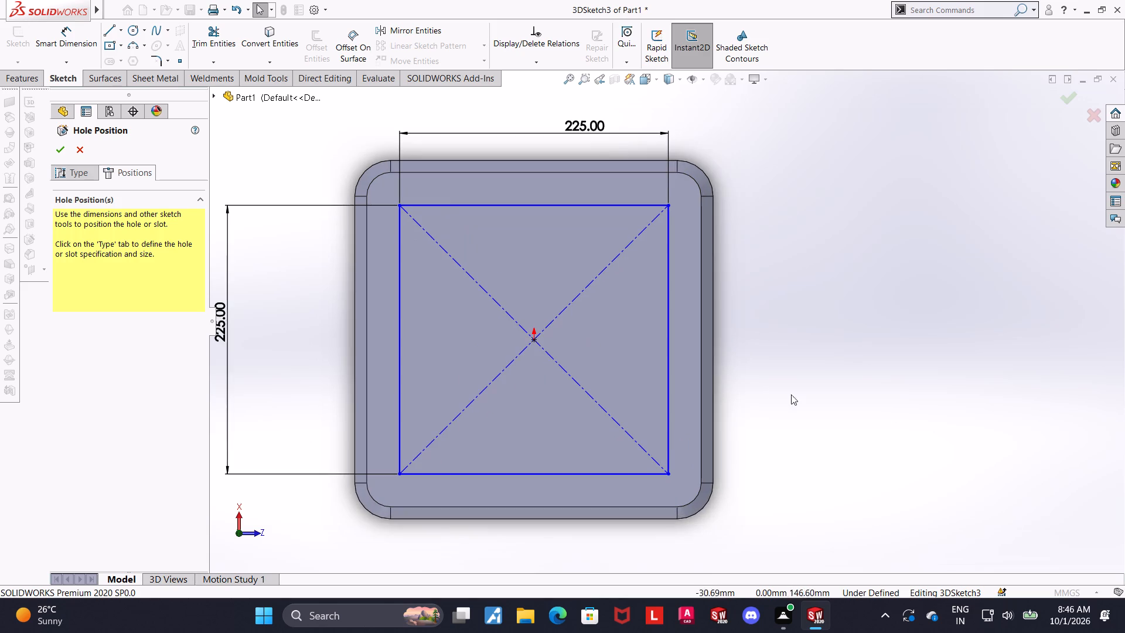
pyautogui.moveTo(896, 411); pyautogui.dragTo(899, 251, button='middle')
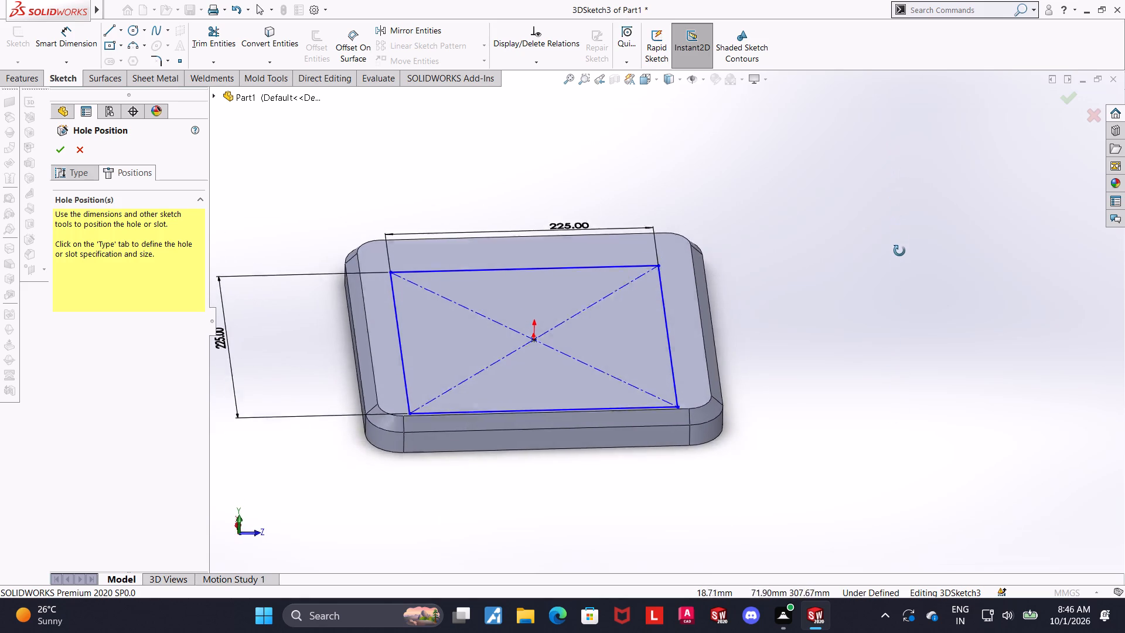
pyautogui.moveTo(899, 251); pyautogui.dragTo(891, 159, button='middle')
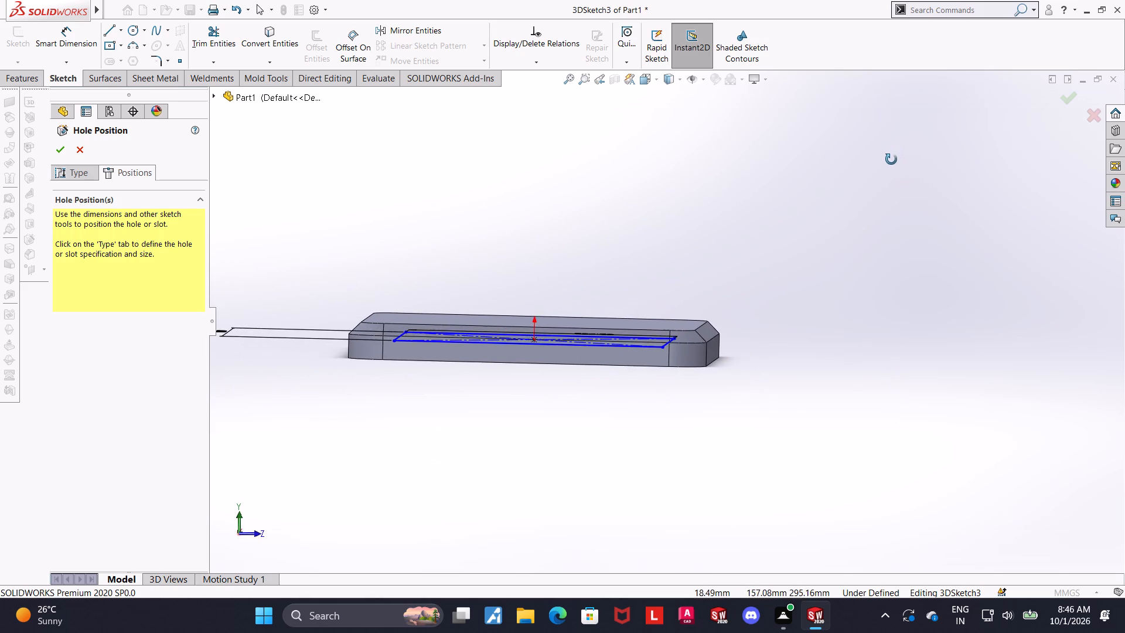
pyautogui.moveTo(891, 159); pyautogui.dragTo(896, 209, button='middle')
pyautogui.click(650, 83)
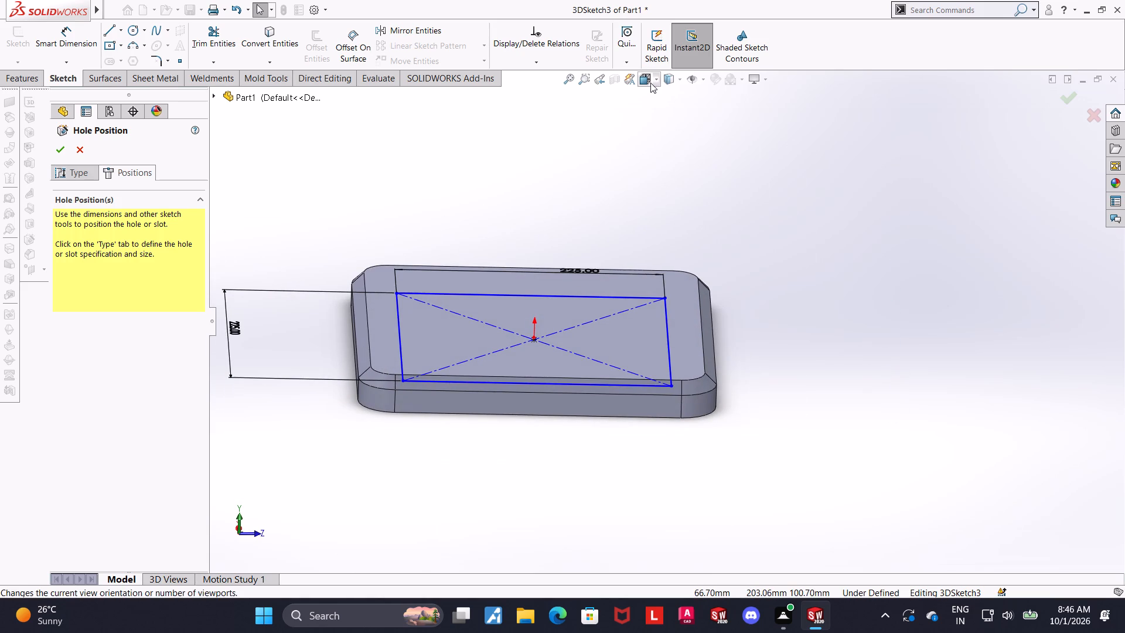
pyautogui.click(573, 284)
pyautogui.scroll(2, 1124, 363)
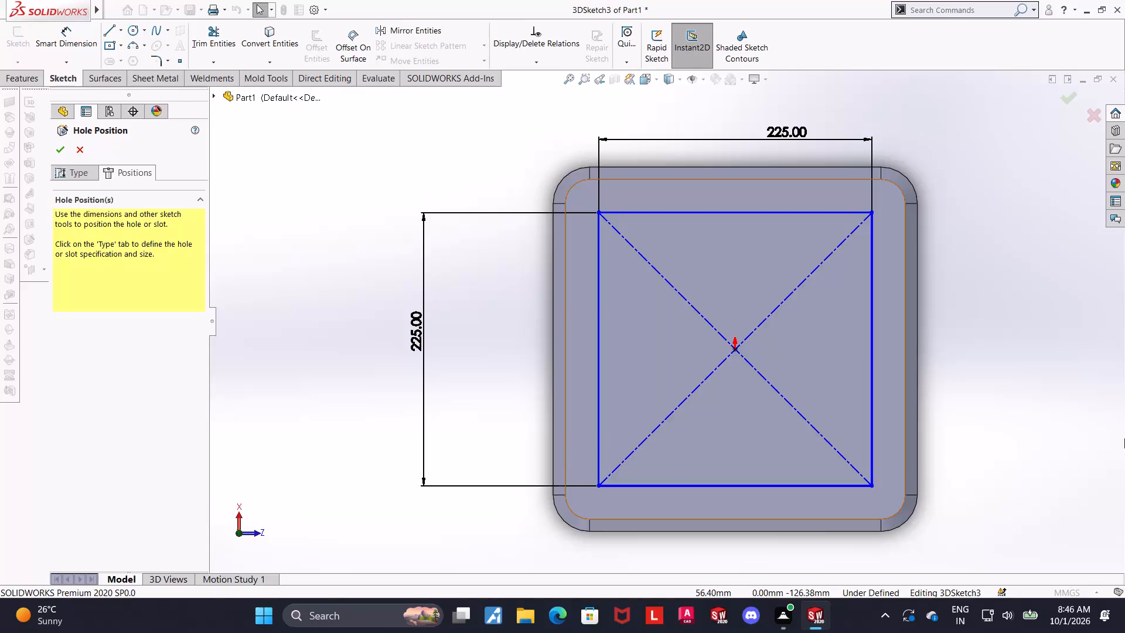
pyautogui.scroll(3, 1082, 382)
pyautogui.click(943, 367)
pyautogui.scroll(-1, 880, 372)
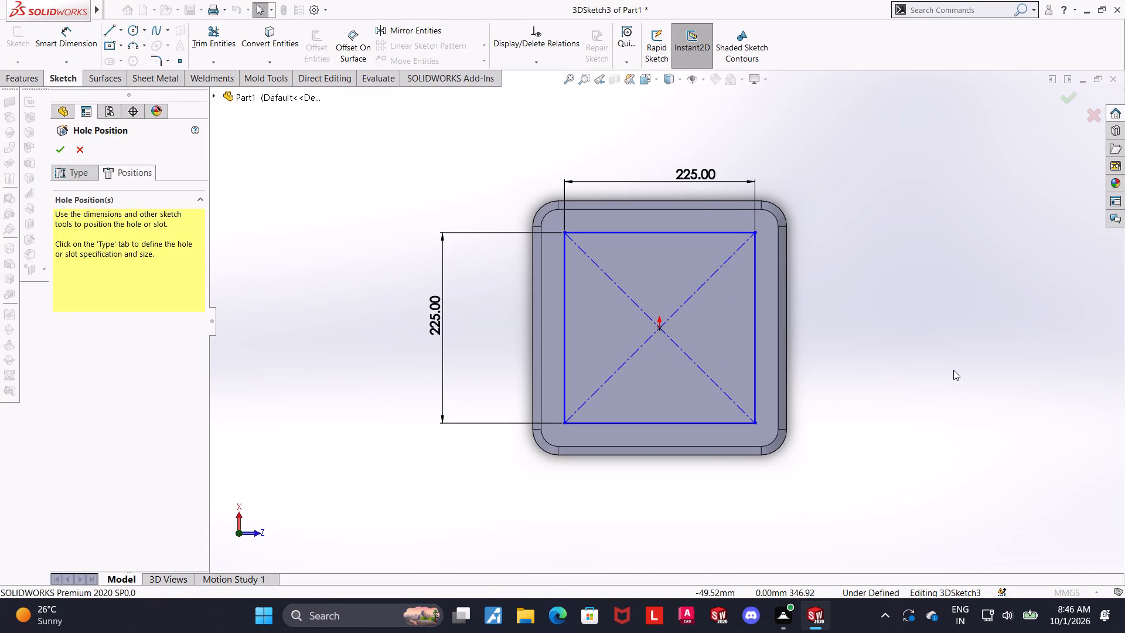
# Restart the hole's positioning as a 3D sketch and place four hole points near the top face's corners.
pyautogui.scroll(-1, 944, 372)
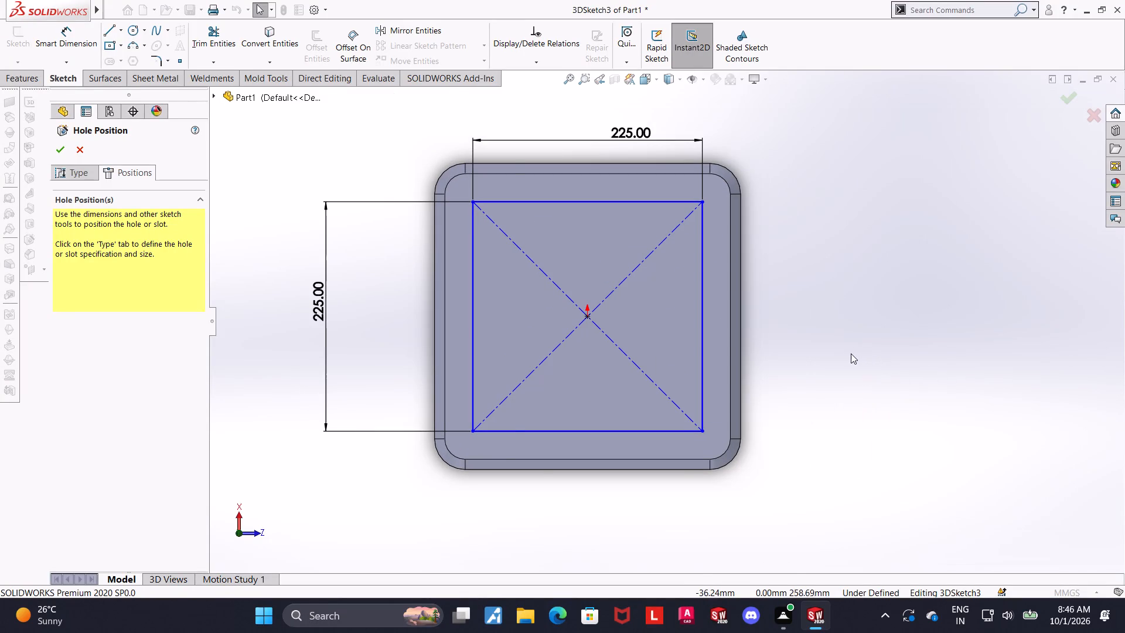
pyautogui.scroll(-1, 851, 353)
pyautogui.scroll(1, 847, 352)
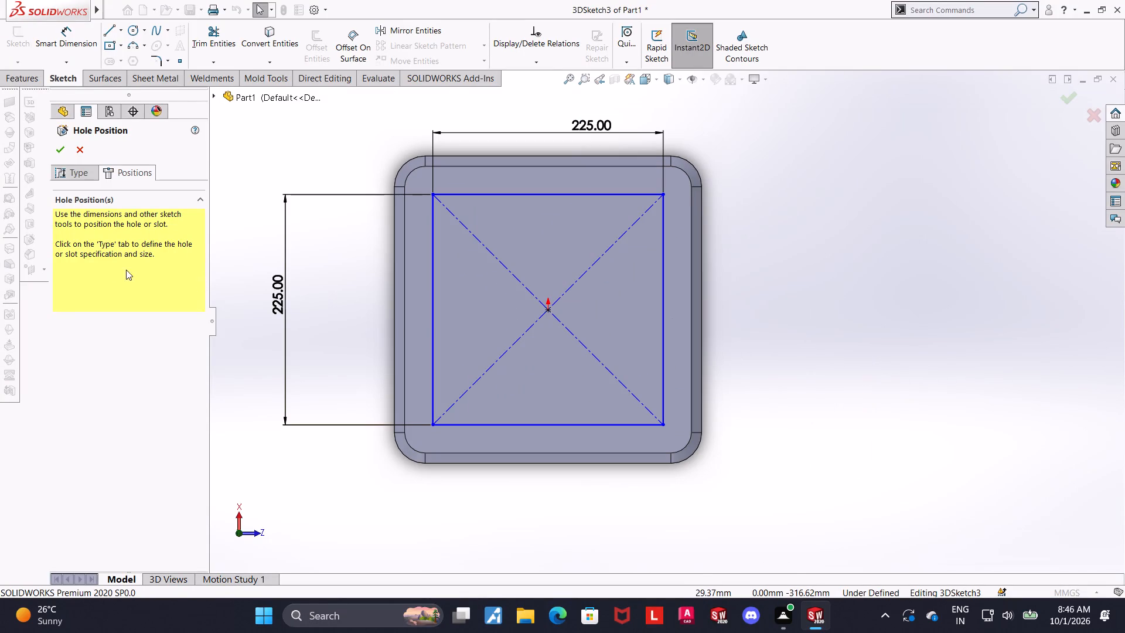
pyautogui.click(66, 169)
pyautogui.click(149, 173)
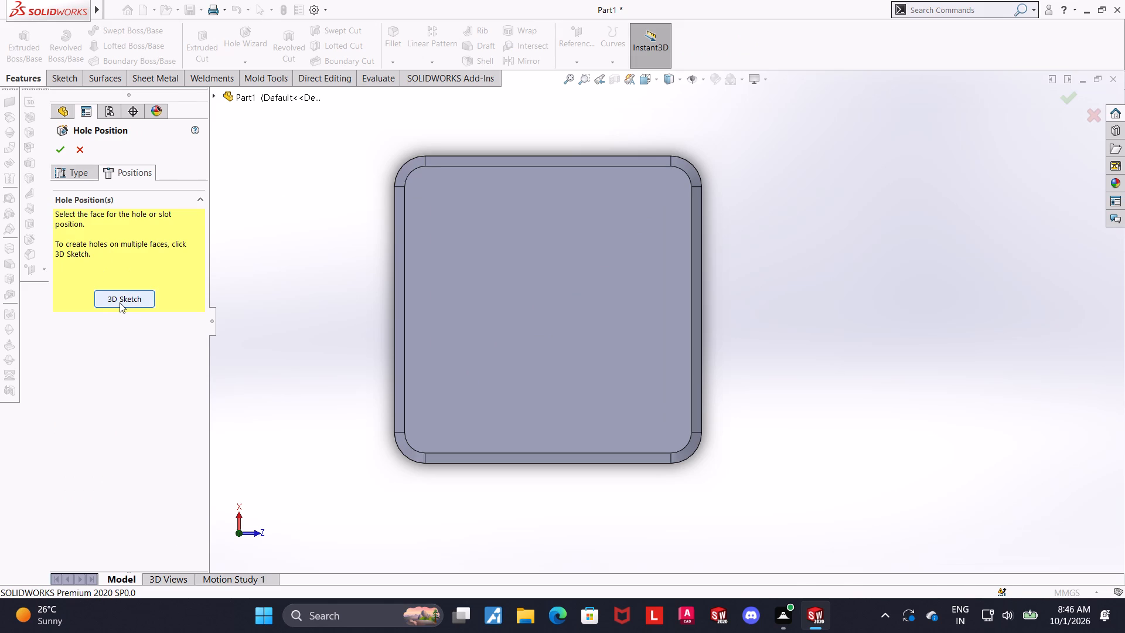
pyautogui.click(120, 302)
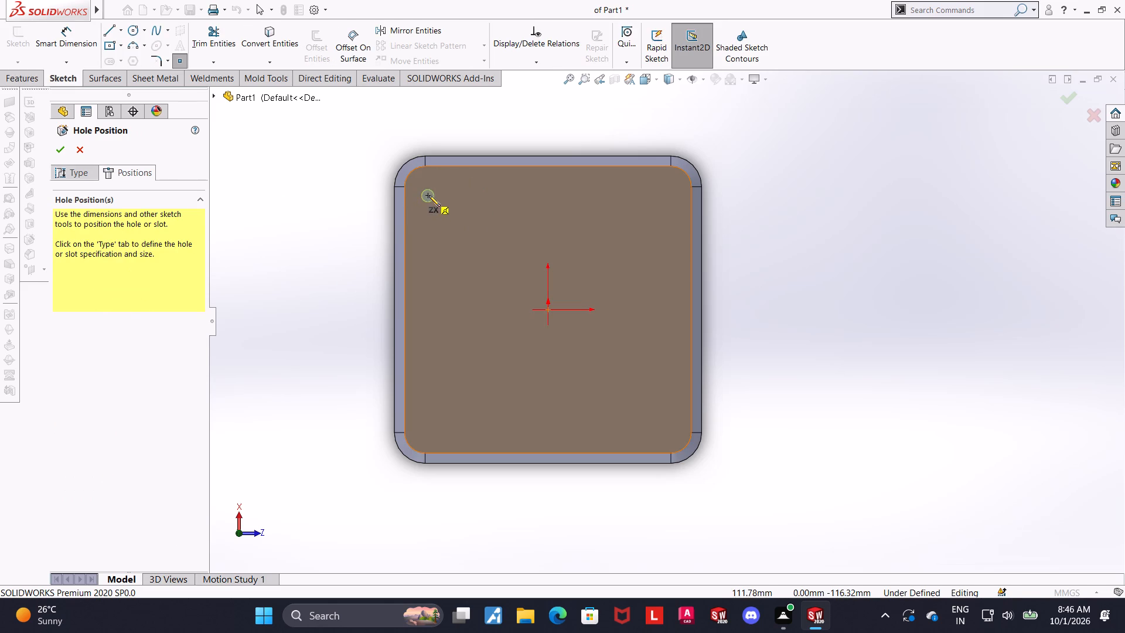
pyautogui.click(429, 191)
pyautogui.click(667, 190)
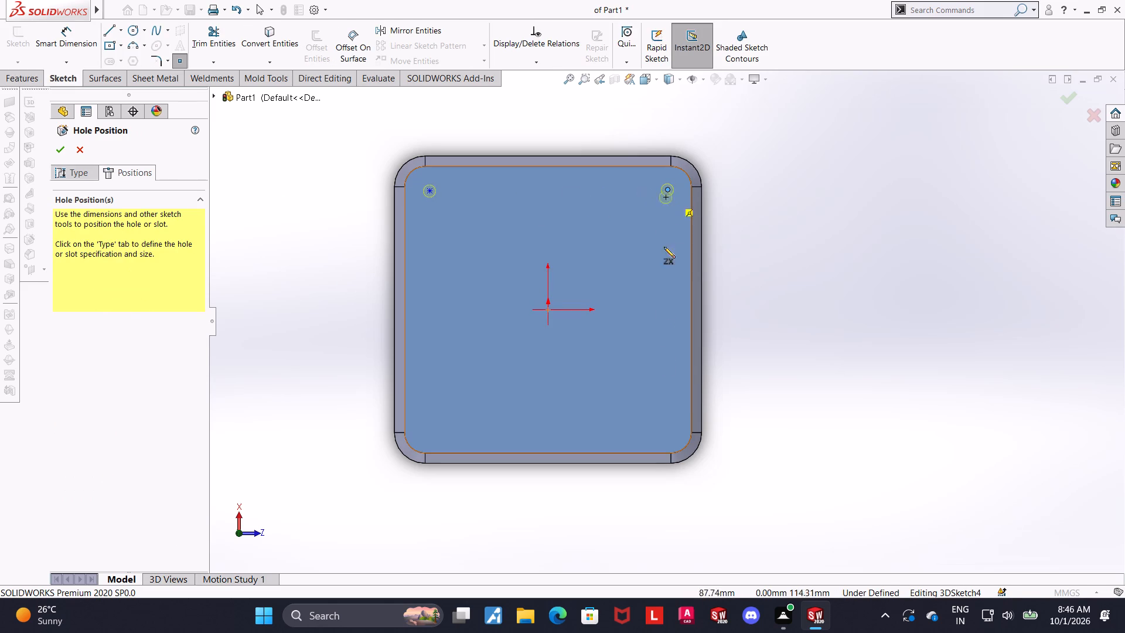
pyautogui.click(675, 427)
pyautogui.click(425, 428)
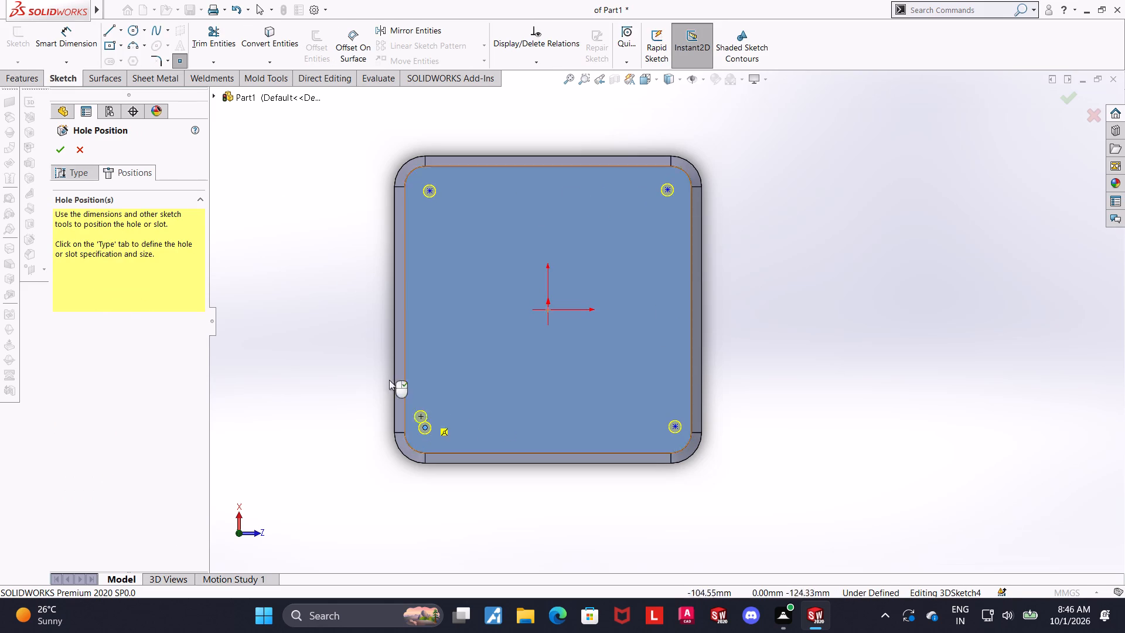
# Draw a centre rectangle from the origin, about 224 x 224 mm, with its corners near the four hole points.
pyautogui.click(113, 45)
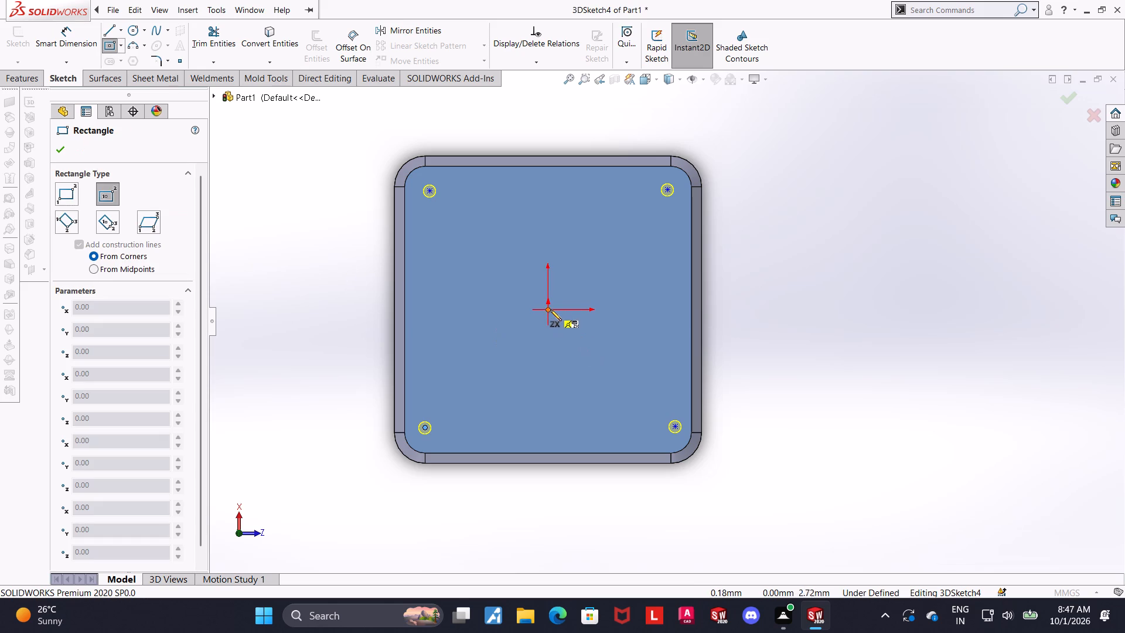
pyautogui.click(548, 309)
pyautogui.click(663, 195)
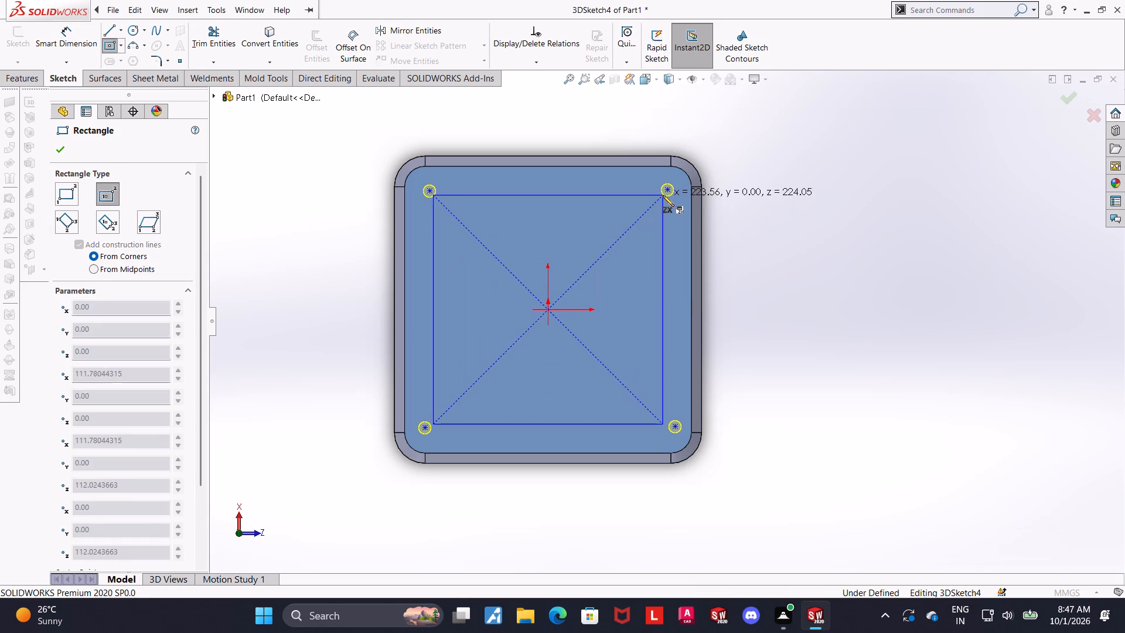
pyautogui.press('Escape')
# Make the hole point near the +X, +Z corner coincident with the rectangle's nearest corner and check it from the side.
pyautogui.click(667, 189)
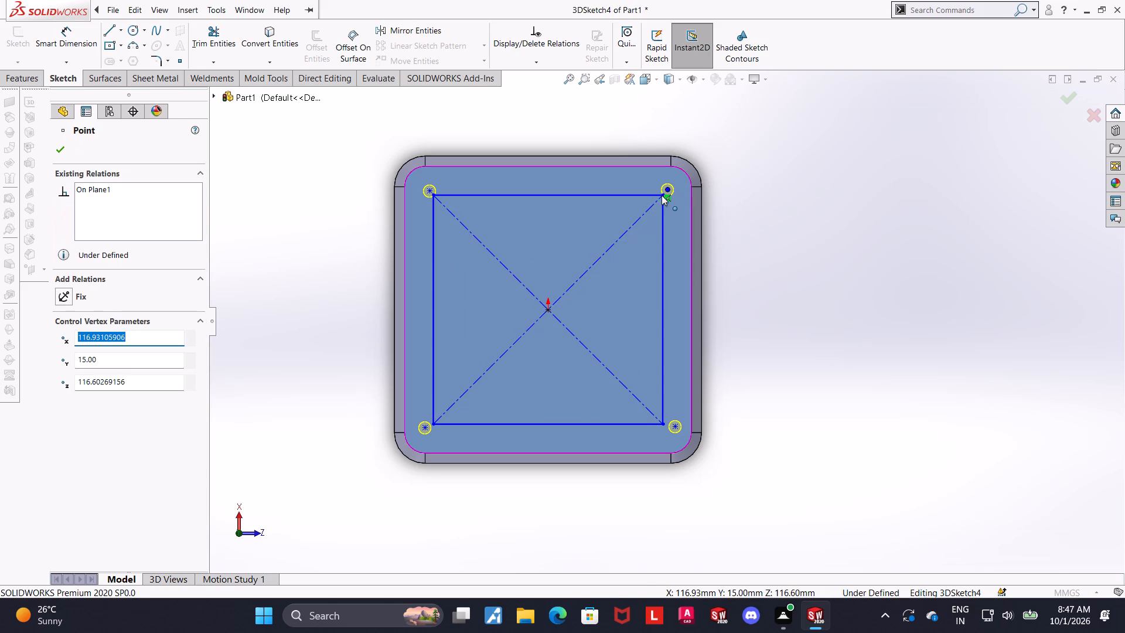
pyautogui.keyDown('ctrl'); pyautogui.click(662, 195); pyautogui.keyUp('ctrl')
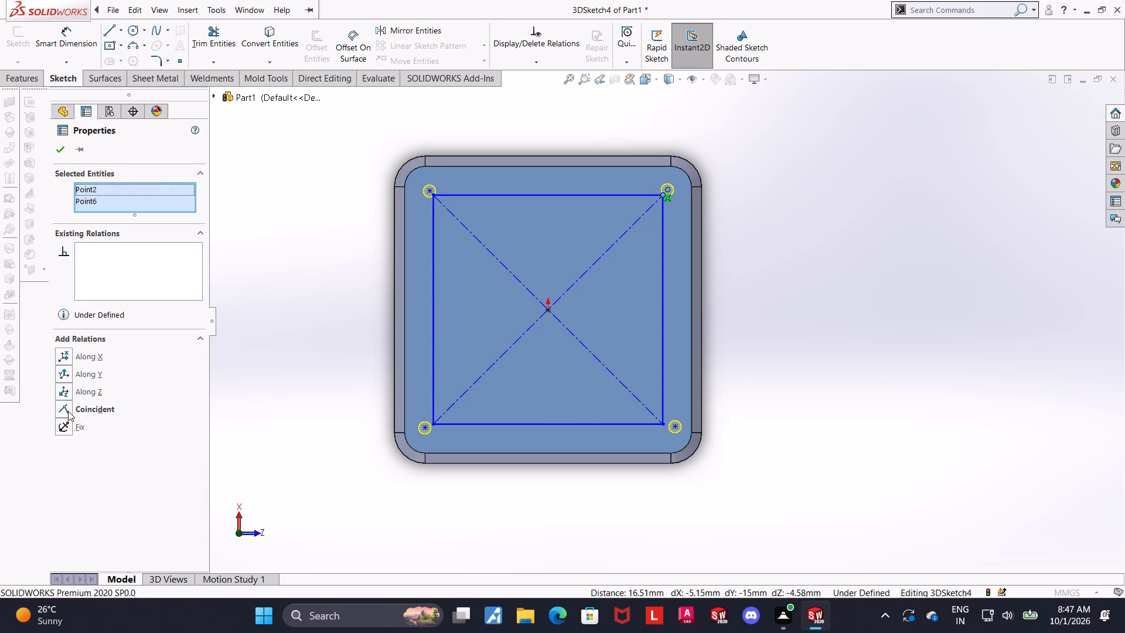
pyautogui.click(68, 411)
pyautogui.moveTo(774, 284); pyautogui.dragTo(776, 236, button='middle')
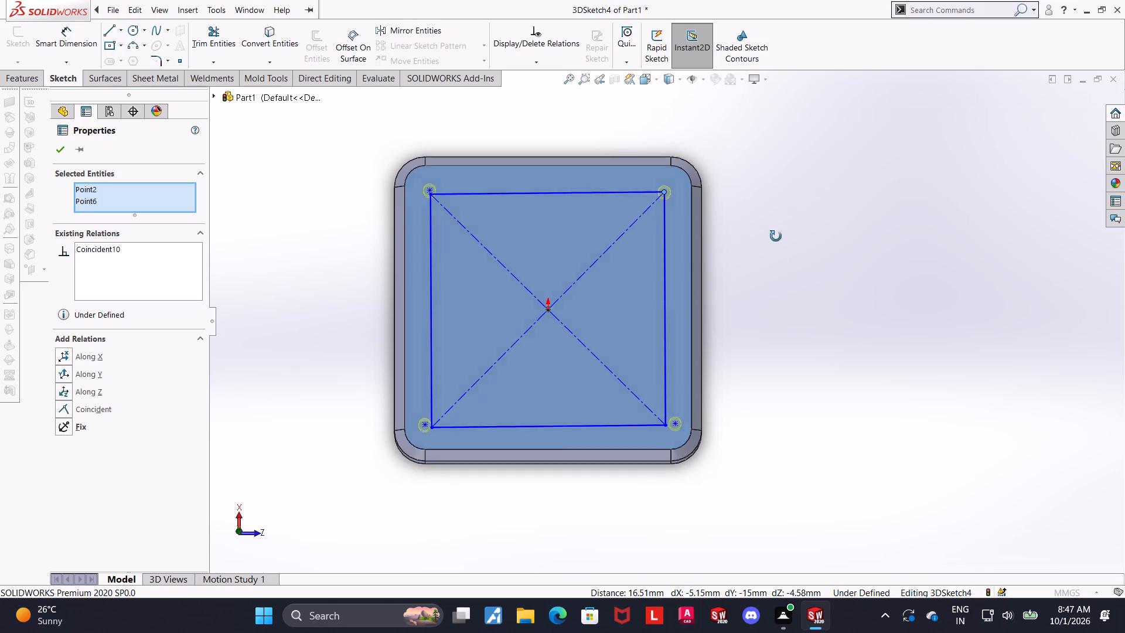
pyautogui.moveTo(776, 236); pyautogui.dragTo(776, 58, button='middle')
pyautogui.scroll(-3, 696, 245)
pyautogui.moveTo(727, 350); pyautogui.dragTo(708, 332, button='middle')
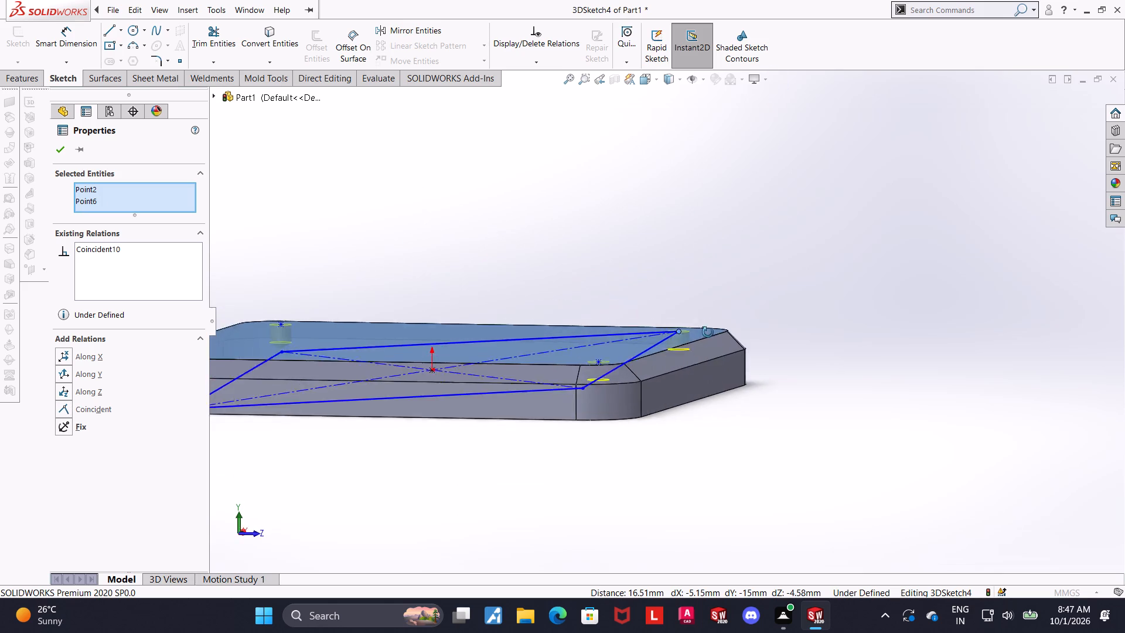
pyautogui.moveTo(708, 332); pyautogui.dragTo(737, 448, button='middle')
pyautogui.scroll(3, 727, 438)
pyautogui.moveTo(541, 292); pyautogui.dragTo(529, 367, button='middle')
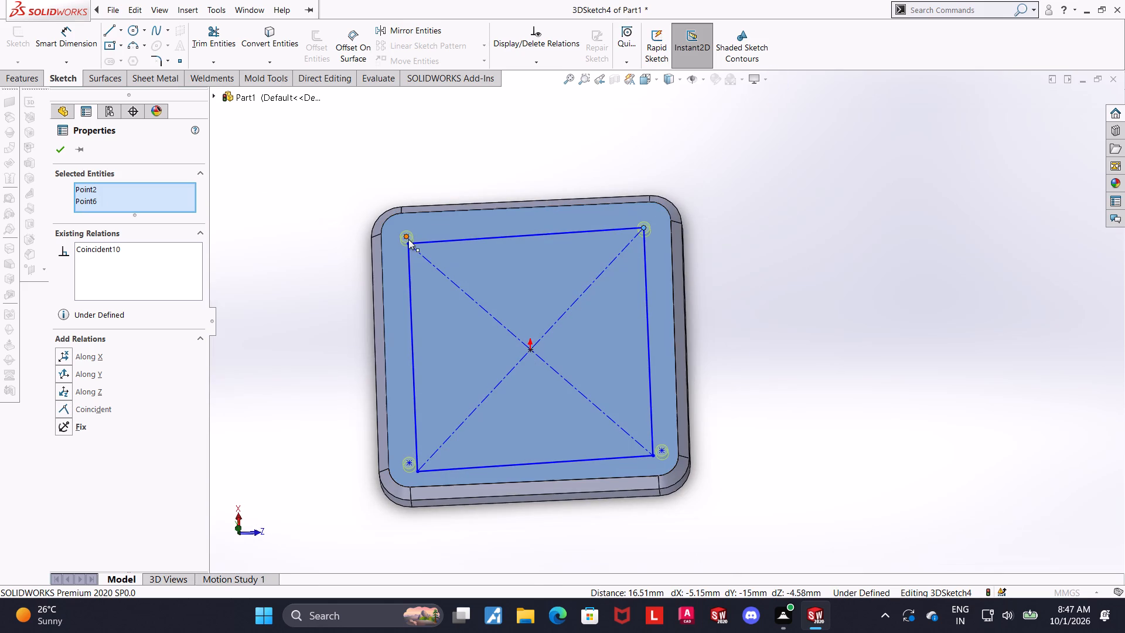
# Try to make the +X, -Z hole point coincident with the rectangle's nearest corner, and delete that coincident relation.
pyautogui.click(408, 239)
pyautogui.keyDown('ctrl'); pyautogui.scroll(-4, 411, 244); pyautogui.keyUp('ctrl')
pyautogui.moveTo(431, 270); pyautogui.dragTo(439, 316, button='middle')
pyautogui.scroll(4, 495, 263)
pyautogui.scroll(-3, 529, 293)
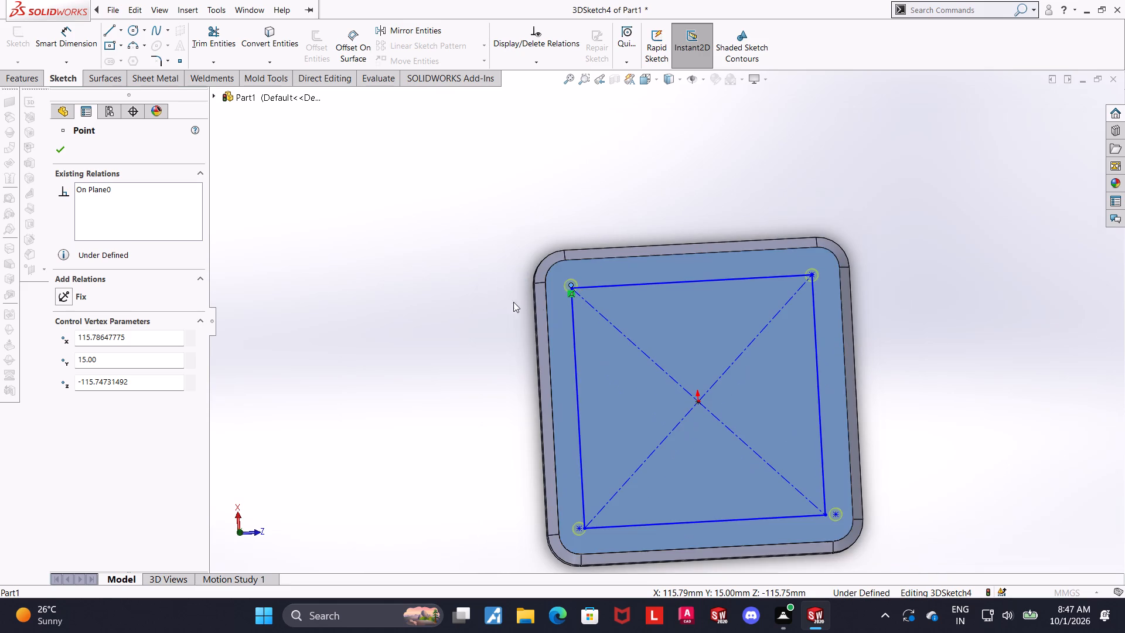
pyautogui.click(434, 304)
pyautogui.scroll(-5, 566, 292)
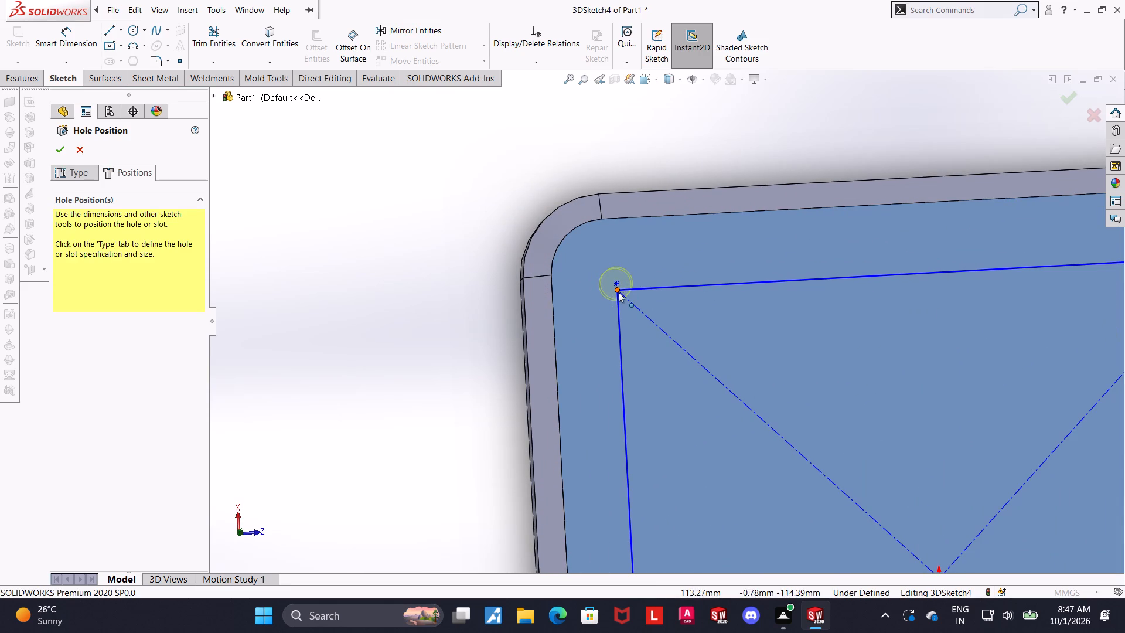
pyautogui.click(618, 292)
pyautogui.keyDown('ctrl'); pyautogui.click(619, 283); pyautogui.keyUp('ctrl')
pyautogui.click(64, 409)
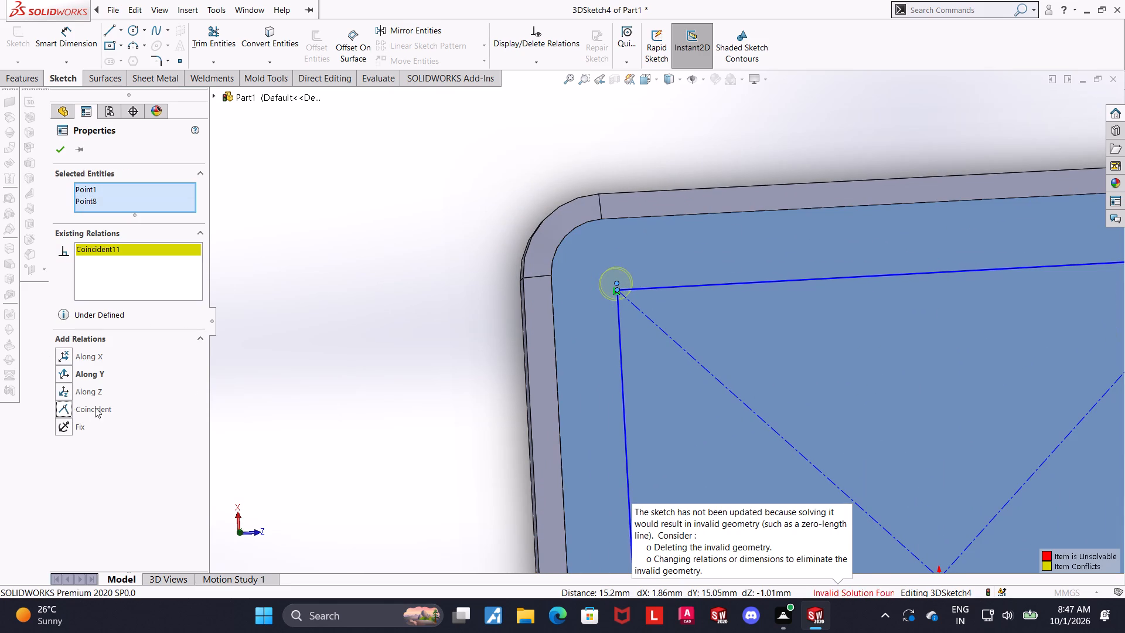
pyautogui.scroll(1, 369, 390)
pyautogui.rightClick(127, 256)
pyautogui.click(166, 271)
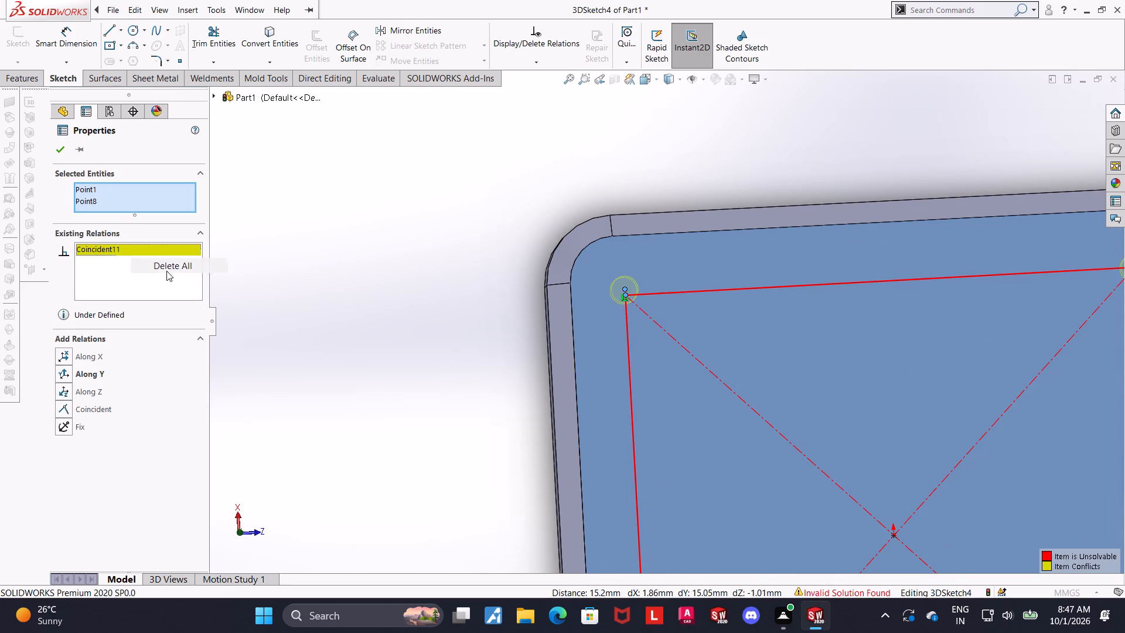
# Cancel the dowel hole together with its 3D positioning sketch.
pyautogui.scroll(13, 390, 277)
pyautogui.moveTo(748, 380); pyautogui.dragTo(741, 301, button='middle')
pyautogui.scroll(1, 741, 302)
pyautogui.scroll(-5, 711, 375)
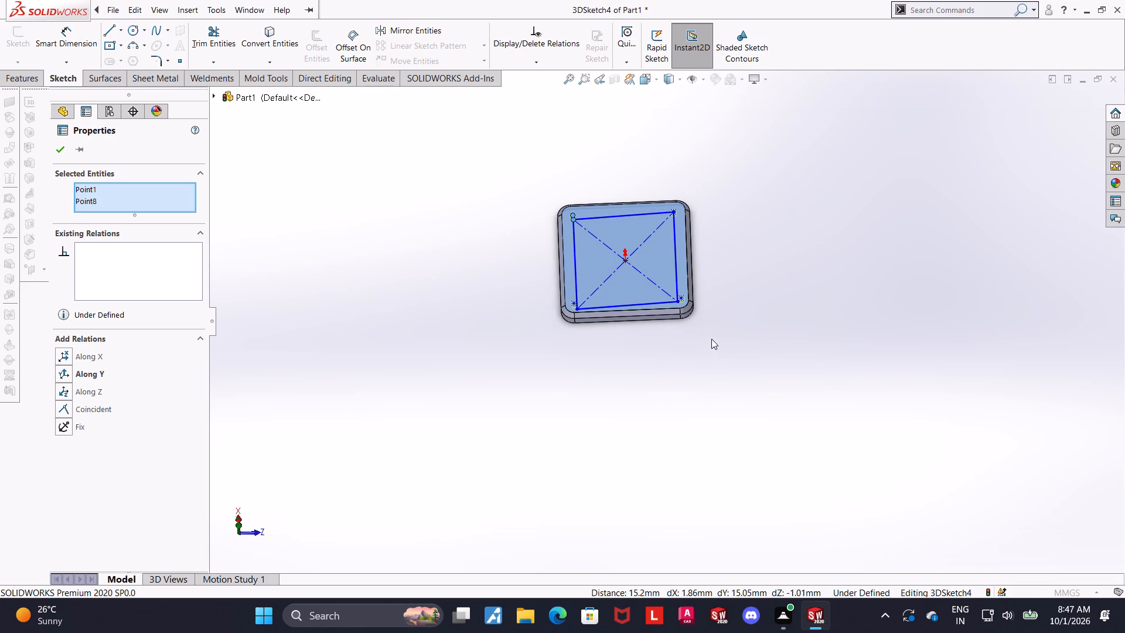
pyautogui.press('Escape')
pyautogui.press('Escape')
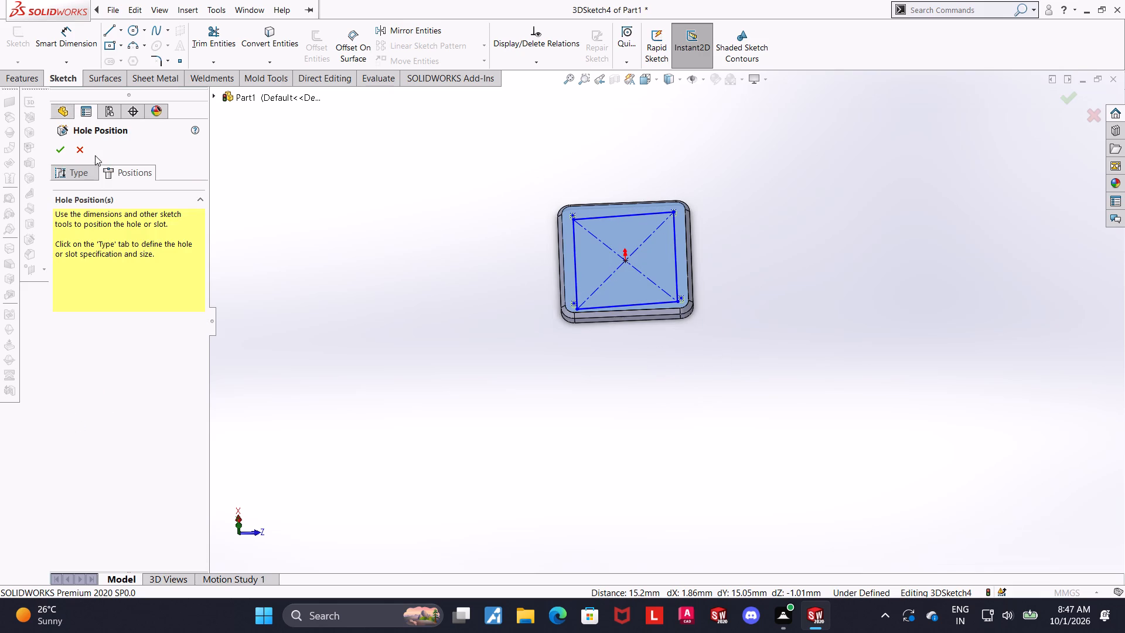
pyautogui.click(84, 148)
# Start a sketch on the plate's top face and draw a centre rectangle from the origin, about 237 x 222 mm.
pyautogui.click(603, 251)
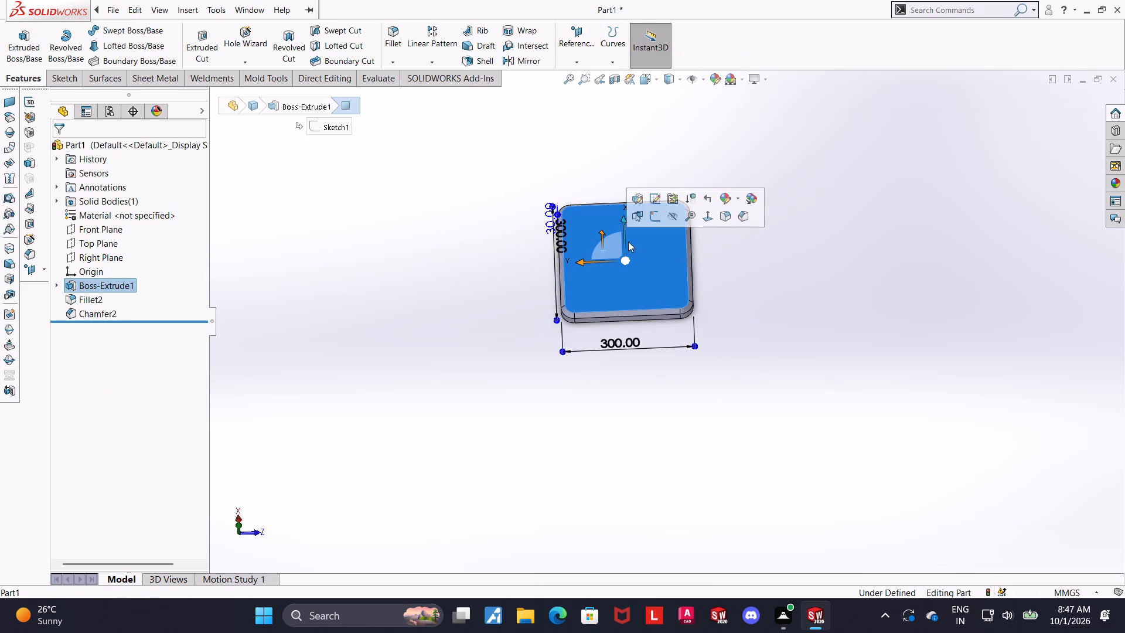
pyautogui.click(647, 220)
pyautogui.click(102, 335)
pyautogui.click(101, 329)
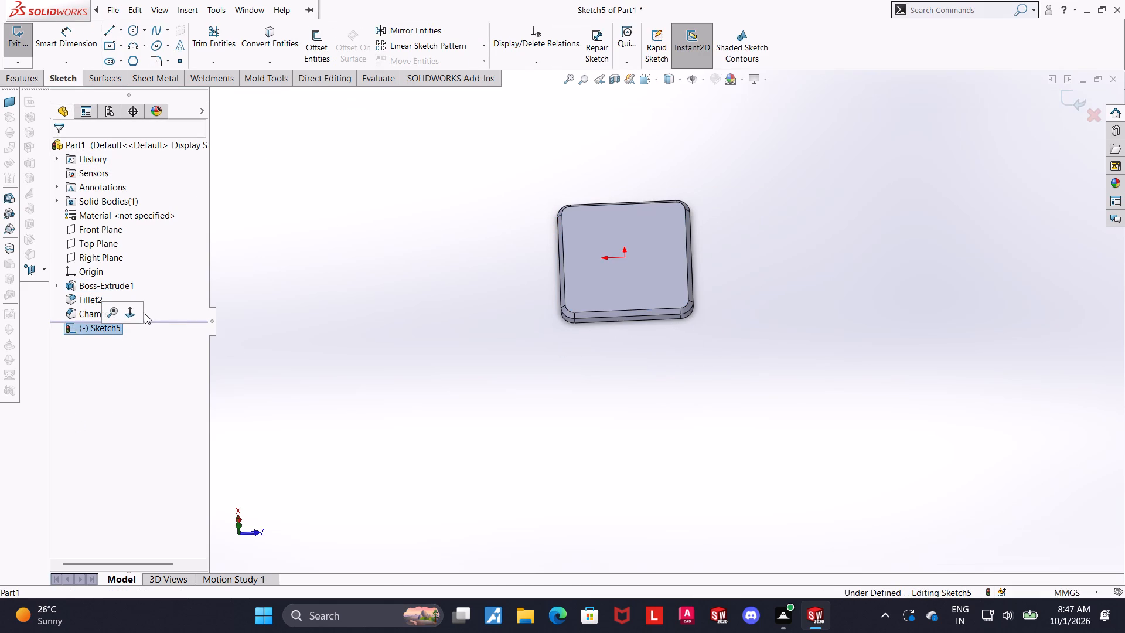
pyautogui.click(142, 314)
pyautogui.click(114, 328)
pyautogui.click(143, 311)
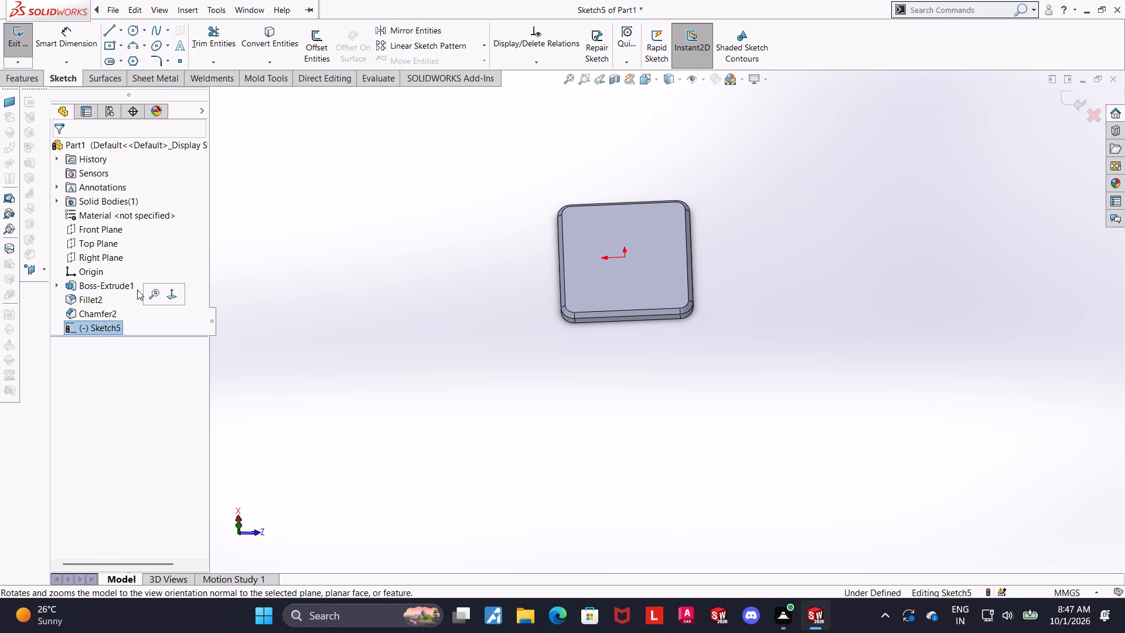
pyautogui.press('Escape')
pyautogui.click(118, 325)
pyautogui.click(144, 308)
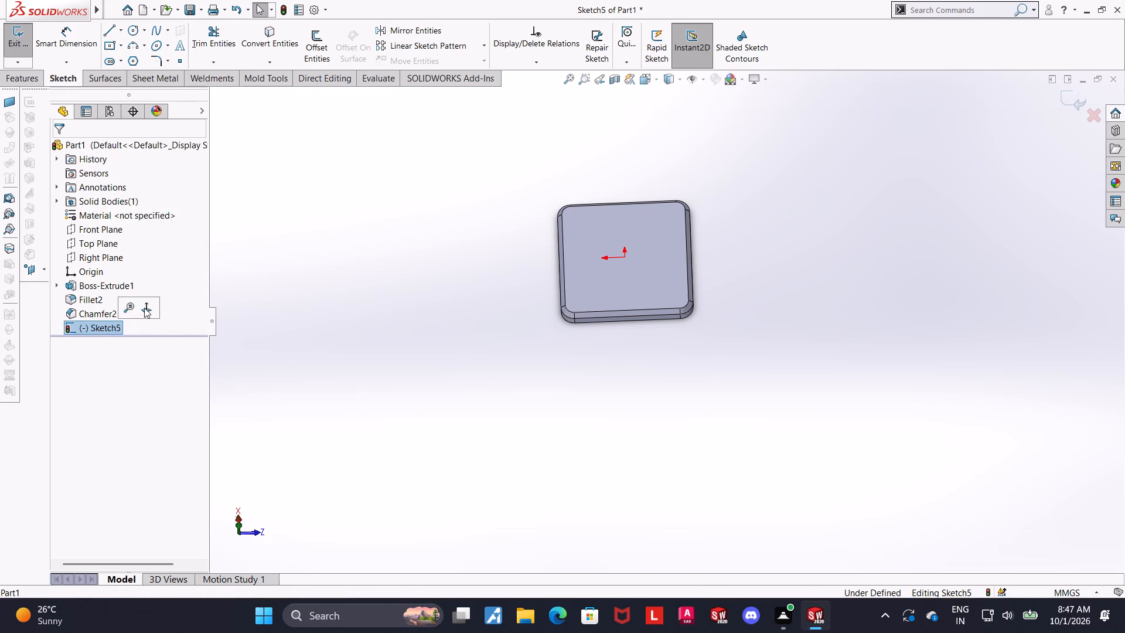
pyautogui.click(103, 48)
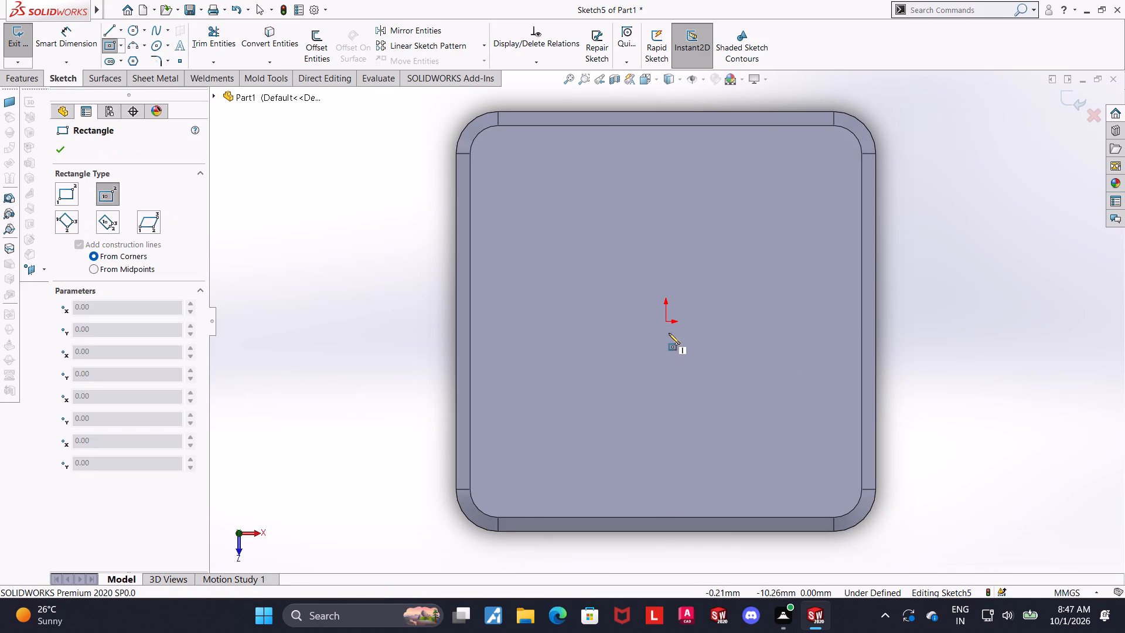
pyautogui.click(667, 323)
pyautogui.click(832, 166)
pyautogui.press('Escape')
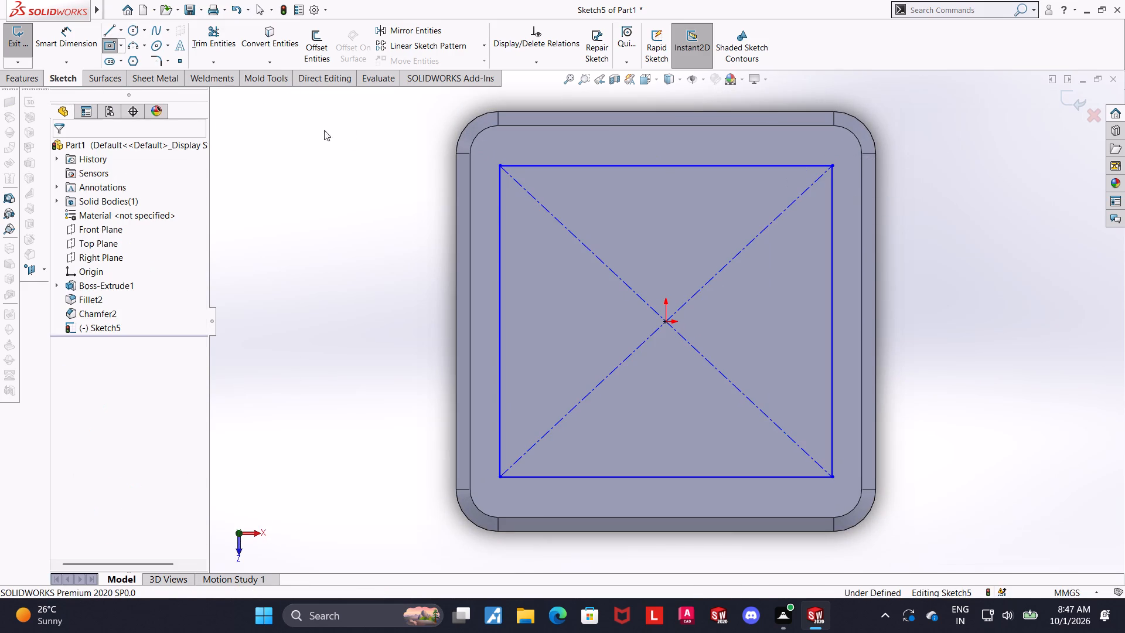
# Dimension the rectangle's -Z side at 225 mm, placing the dimension outside the plate.
pyautogui.click(89, 47)
pyautogui.click(622, 165)
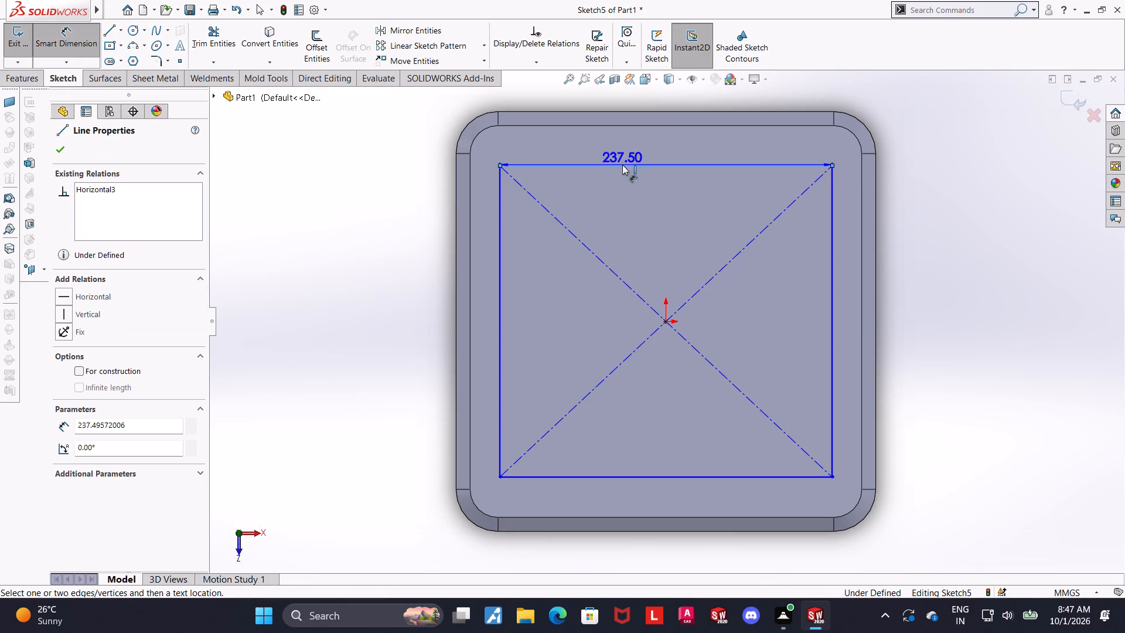
pyautogui.scroll(3, 622, 165)
pyautogui.click(674, 172)
pyautogui.press('2')
pyautogui.press('2')
pyautogui.press('5')
pyautogui.press('Return')
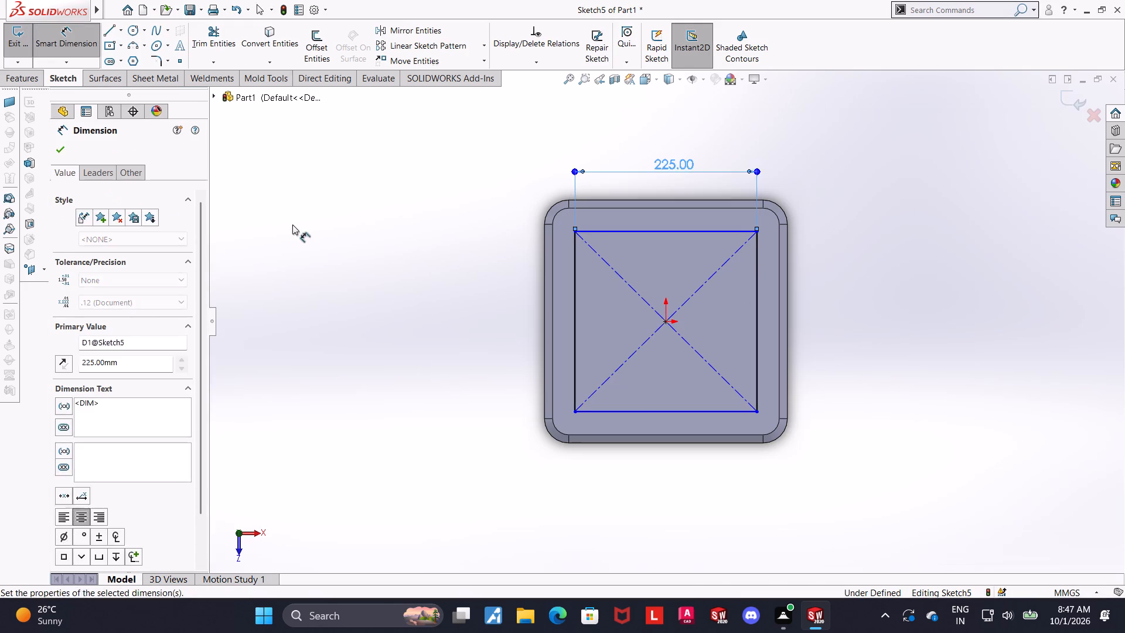
pyautogui.press('Escape')
# Dimension the rectangle's +X side at 225 mm outside the plate and exit the sketch.
pyautogui.click(93, 32)
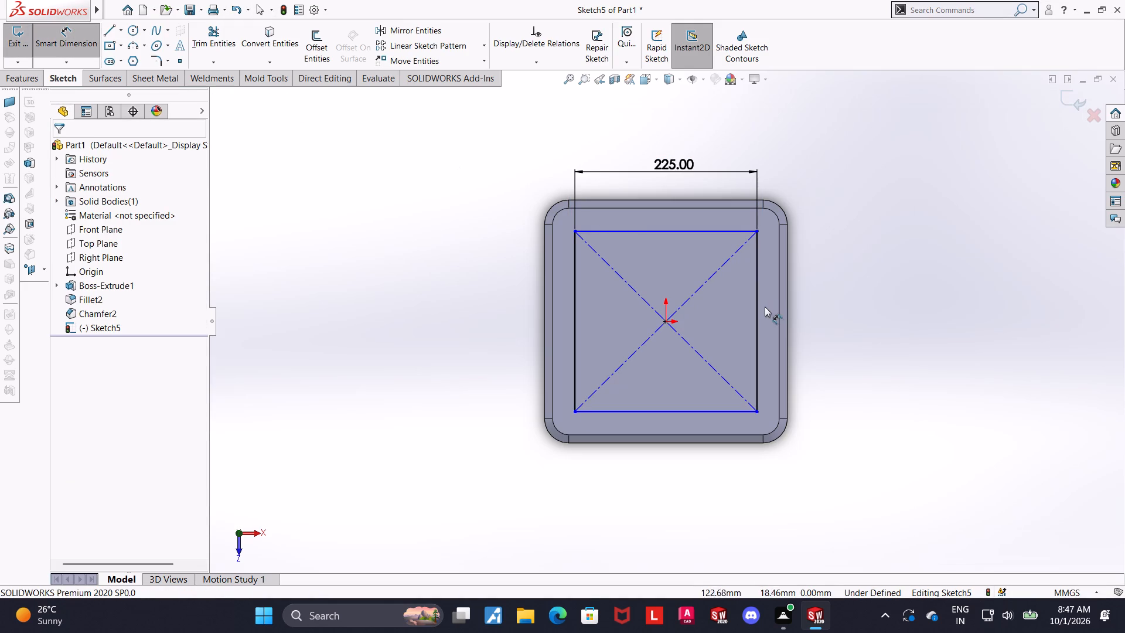
pyautogui.click(759, 305)
pyautogui.click(814, 304)
pyautogui.press('2')
pyautogui.press('2')
pyautogui.press('5')
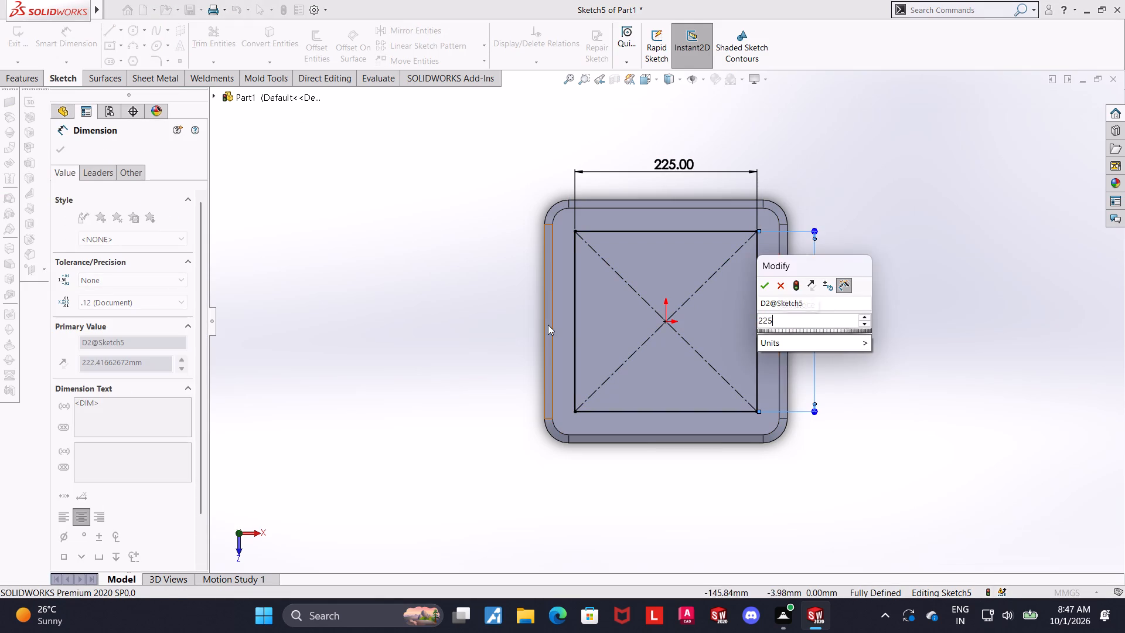
pyautogui.press('Return')
pyautogui.press('Escape')
pyautogui.press('Escape')
pyautogui.click(1078, 95)
# Cut ANSI Metric Ø12.0 dowel holes, 10 mm blind, at the four corners of the 225 mm square using a 3D positioning sketch.
pyautogui.moveTo(950, 518); pyautogui.dragTo(936, 427, button='middle')
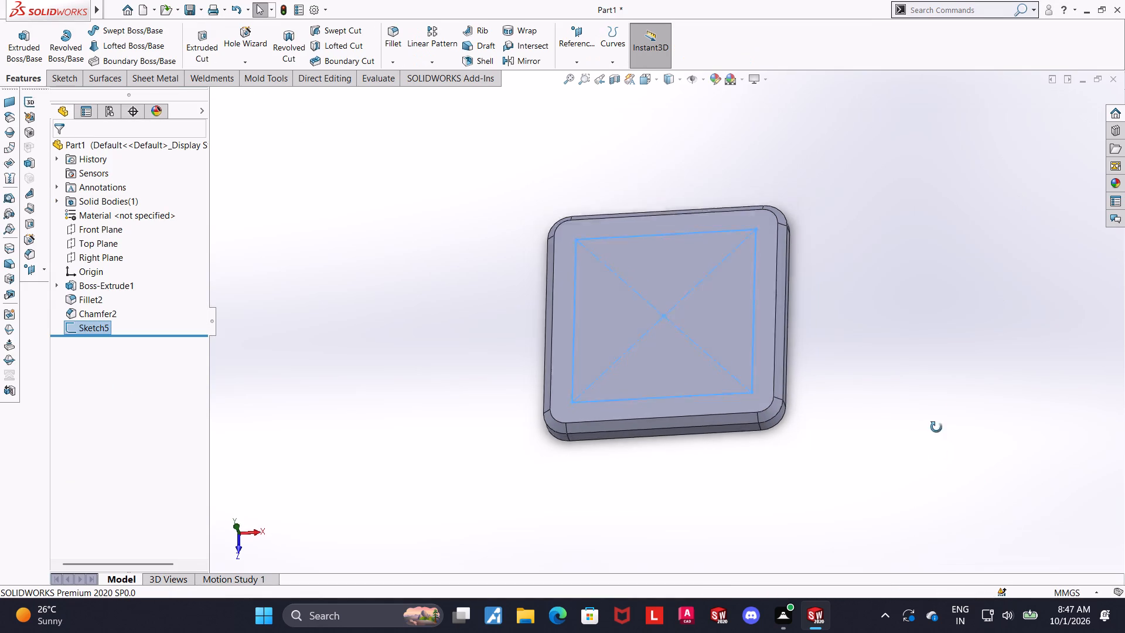
pyautogui.moveTo(936, 427); pyautogui.dragTo(934, 399, button='middle')
pyautogui.scroll(-1, 757, 318)
pyautogui.click(645, 81)
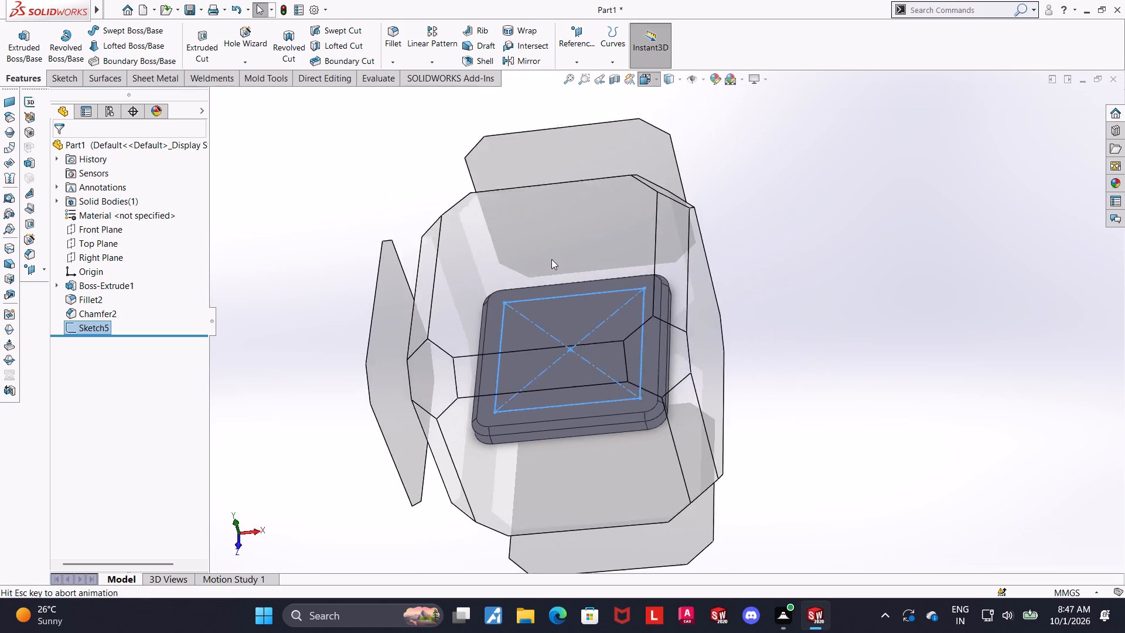
pyautogui.click(519, 268)
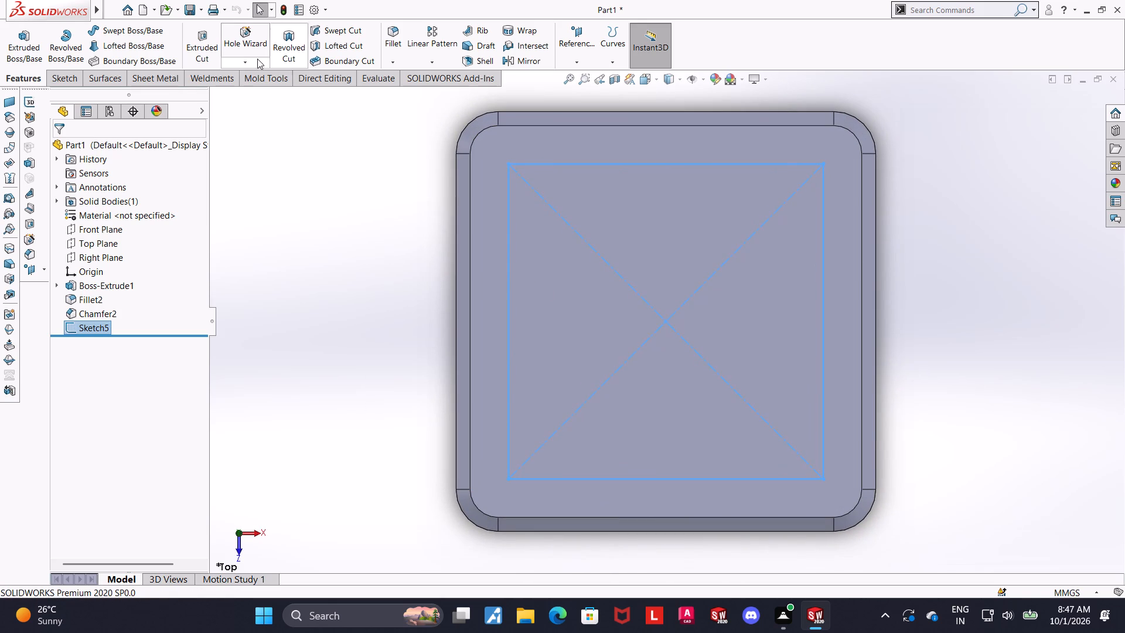
pyautogui.click(251, 52)
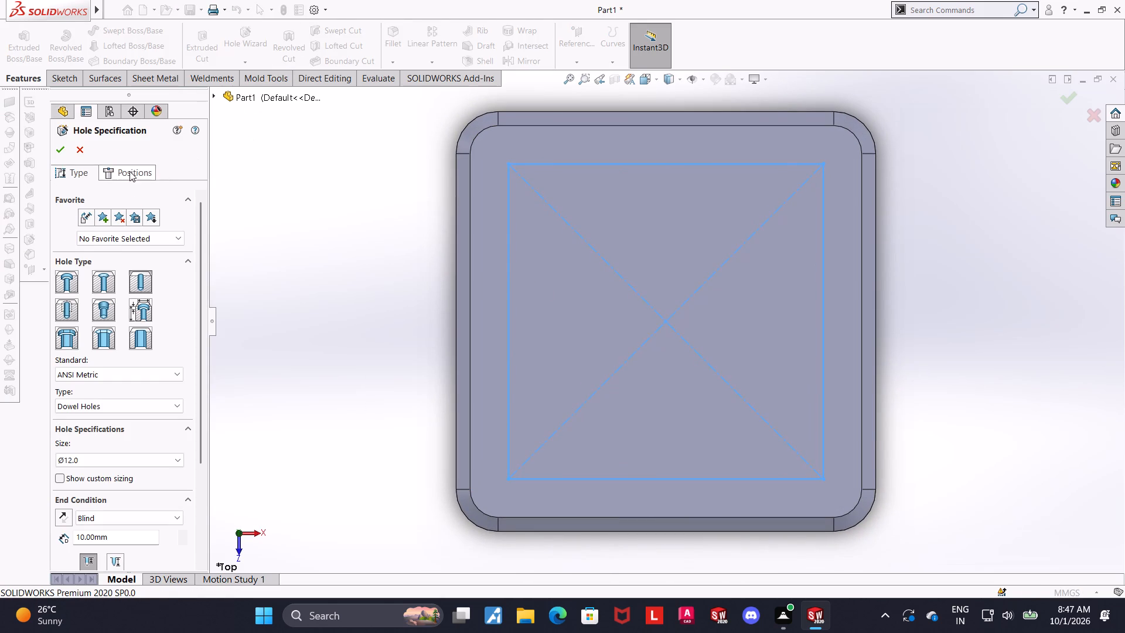
pyautogui.click(129, 171)
pyautogui.click(114, 304)
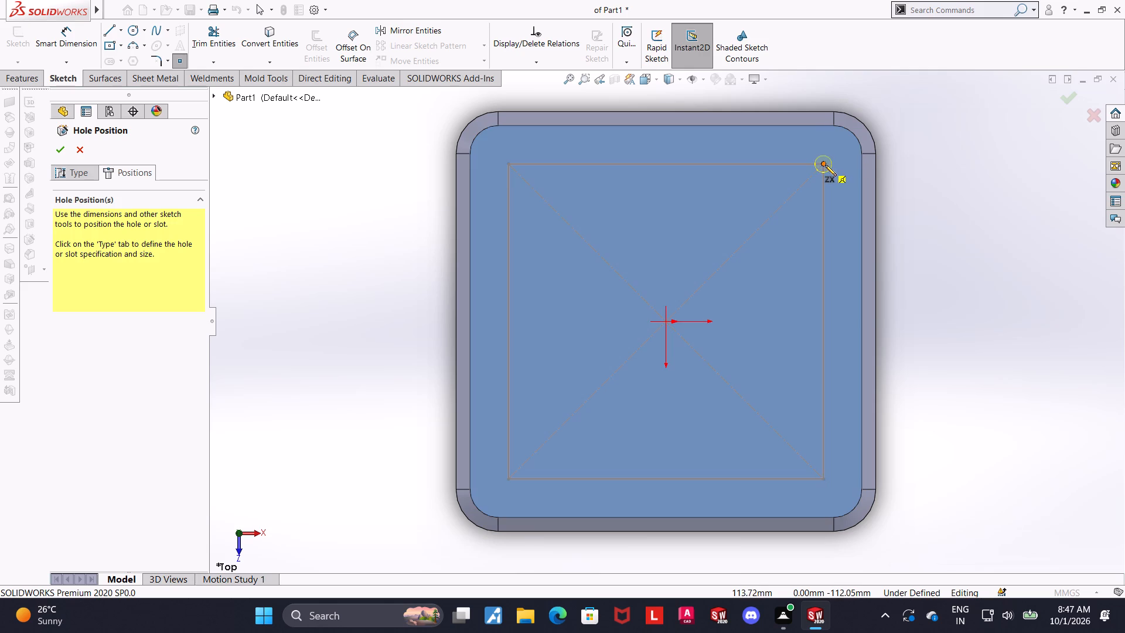
pyautogui.press('Escape')
pyautogui.moveTo(940, 271); pyautogui.dragTo(938, 196, button='middle')
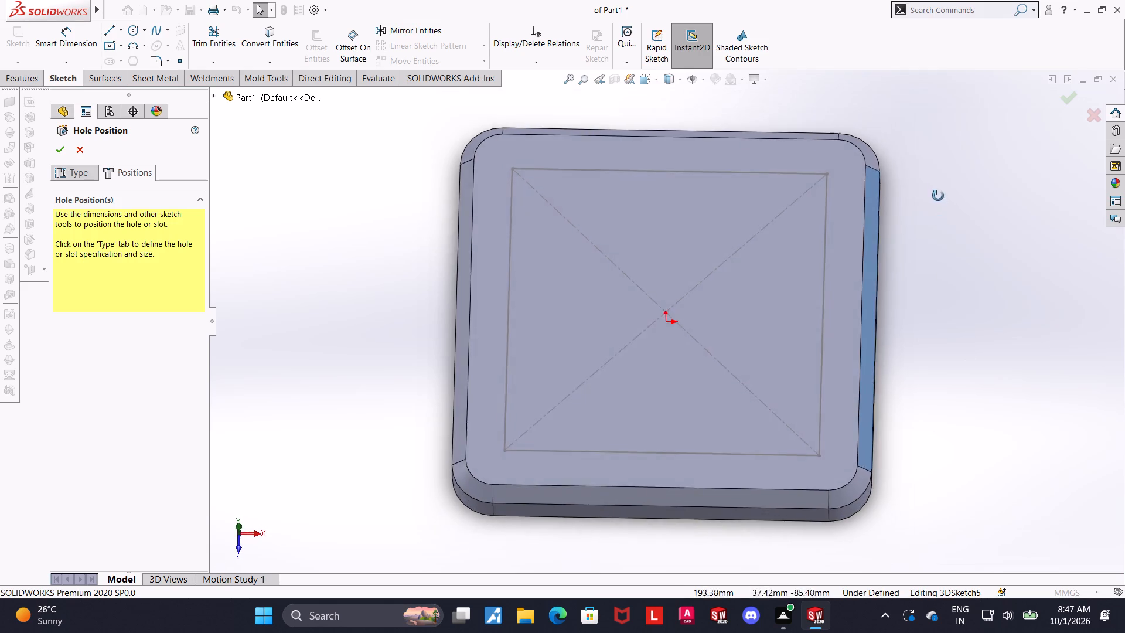
pyautogui.moveTo(938, 196); pyautogui.dragTo(947, 173, button='middle')
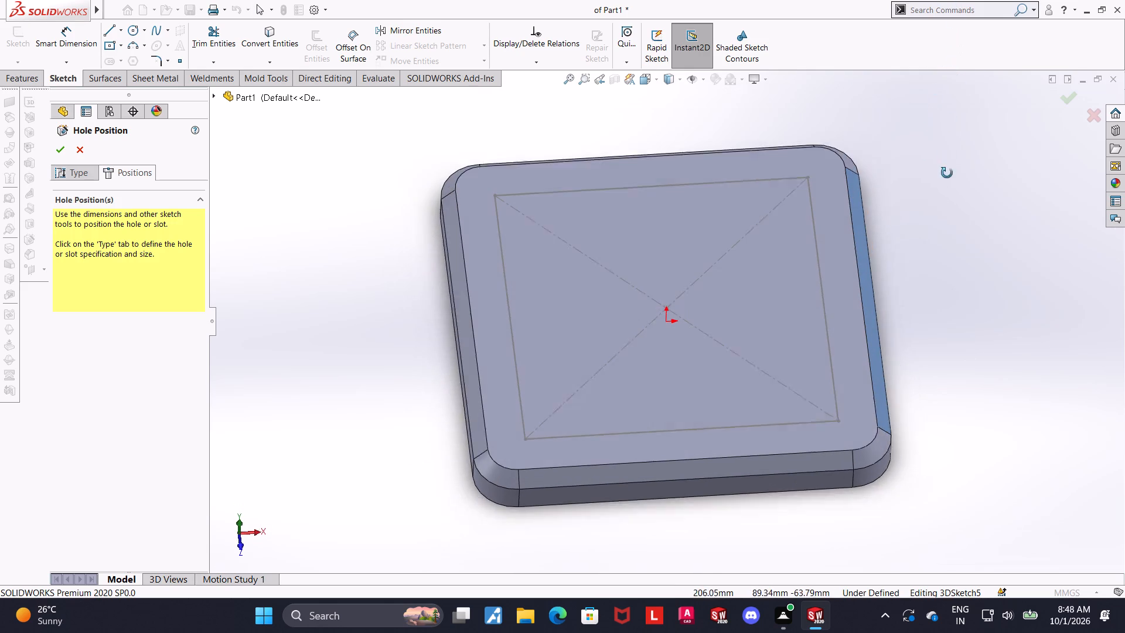
pyautogui.moveTo(947, 173); pyautogui.dragTo(947, 190, button='middle')
pyautogui.click(649, 79)
pyautogui.click(576, 286)
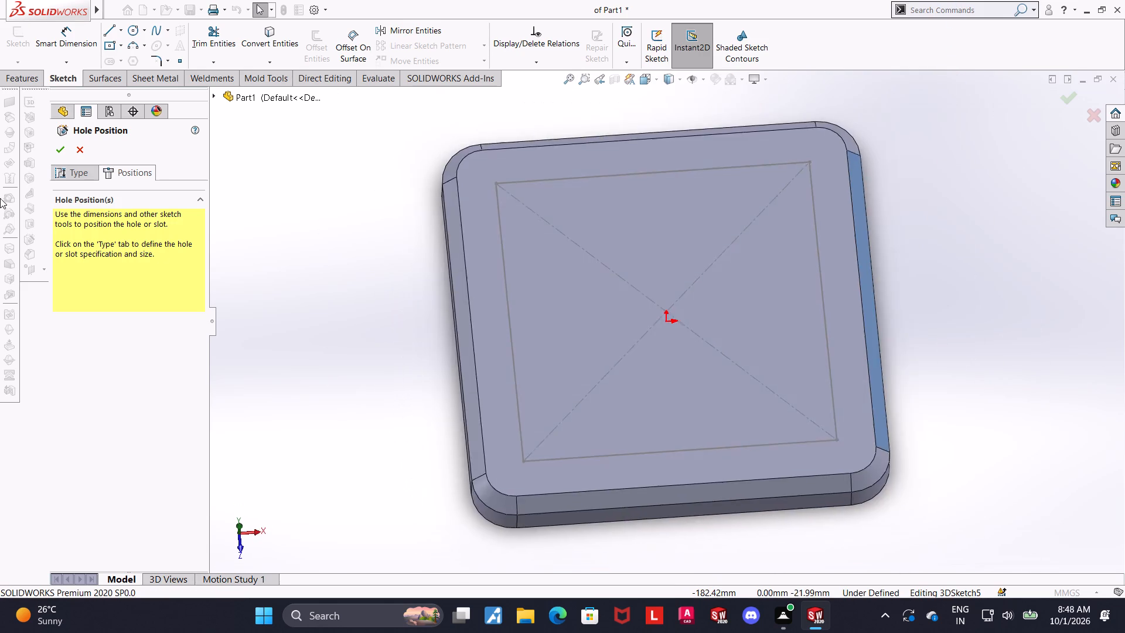
pyautogui.click(84, 173)
pyautogui.click(134, 177)
pyautogui.click(132, 306)
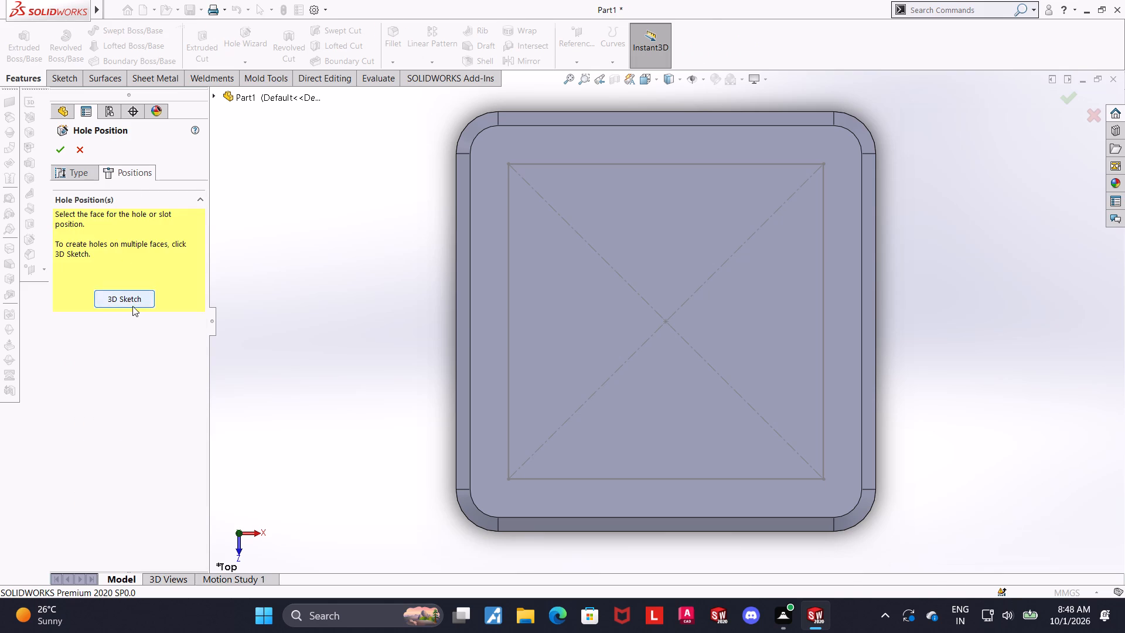
pyautogui.click(823, 164)
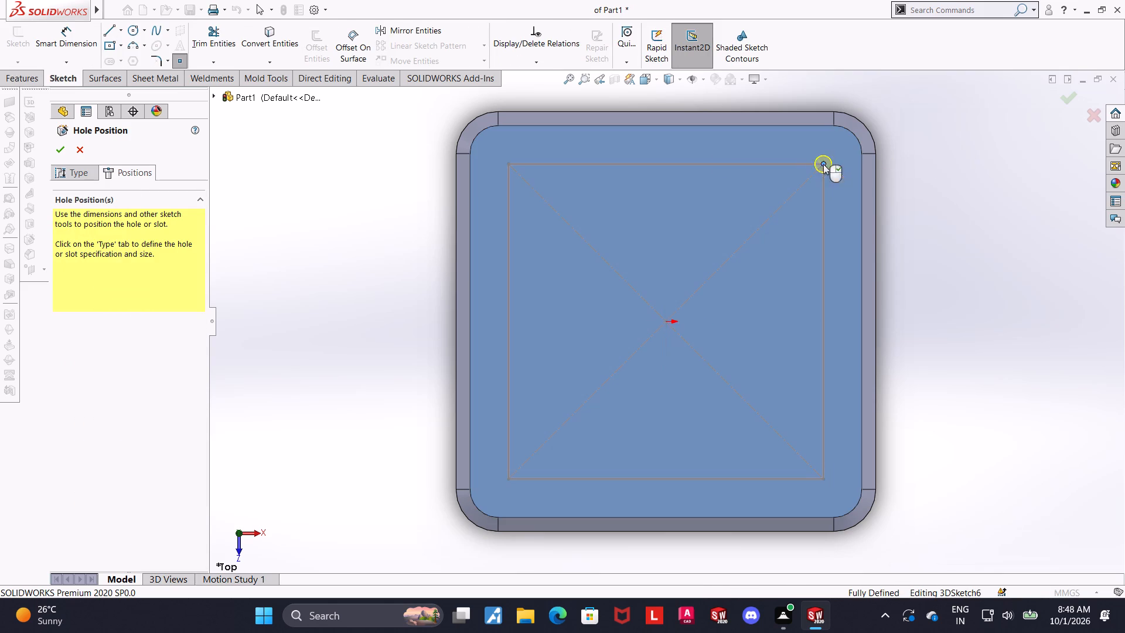
pyautogui.click(509, 162)
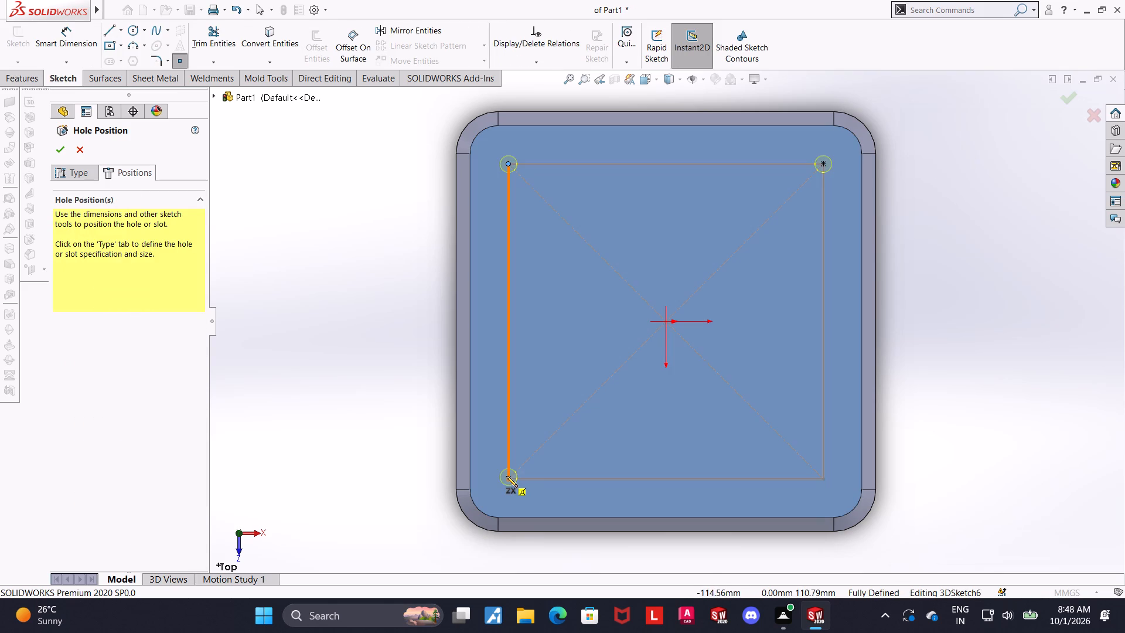
pyautogui.click(507, 479)
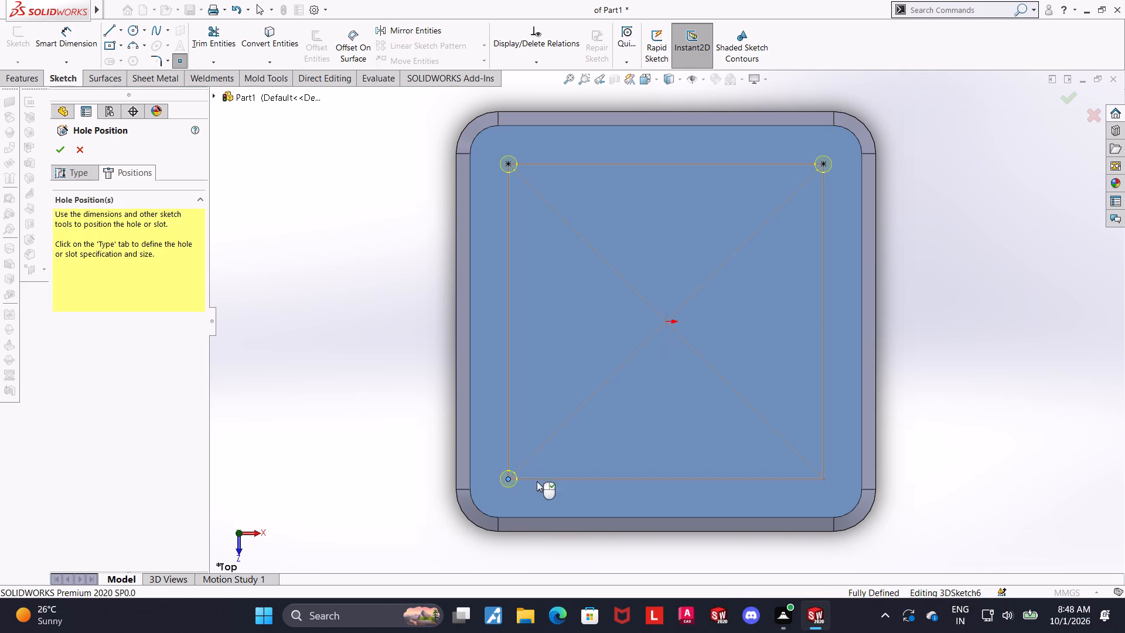
pyautogui.click(825, 481)
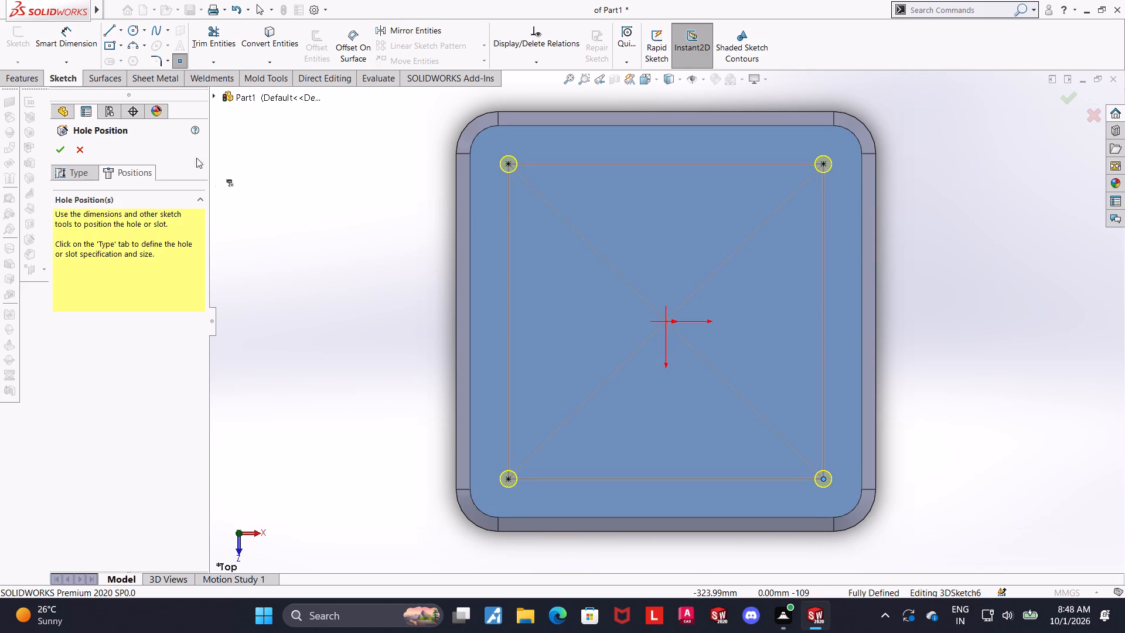
pyautogui.click(60, 166)
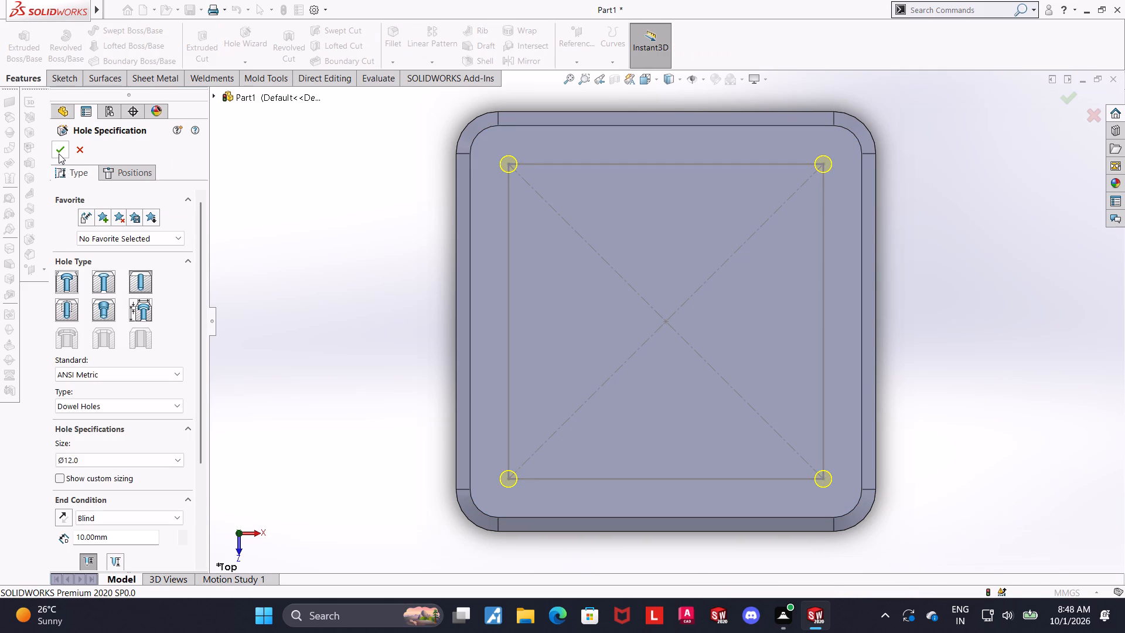
pyautogui.click(59, 154)
pyautogui.click(384, 434)
# Hide the 225 mm square sketch on the plate's top face.
pyautogui.moveTo(1103, 482); pyautogui.dragTo(1096, 293, button='middle')
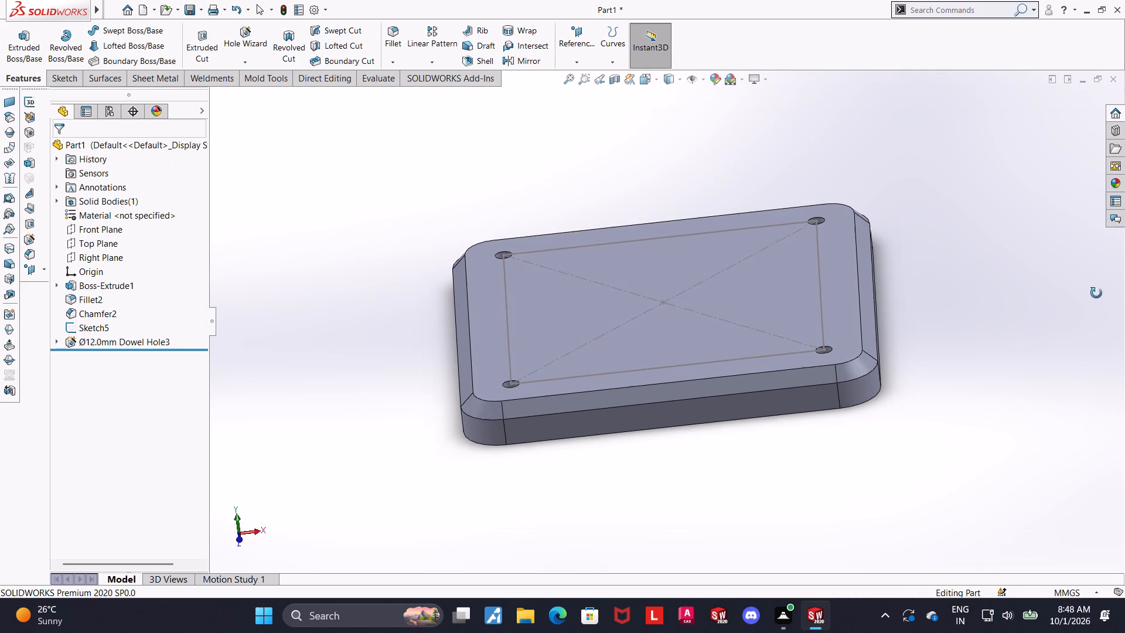
pyautogui.moveTo(1096, 293); pyautogui.dragTo(1098, 287, button='middle')
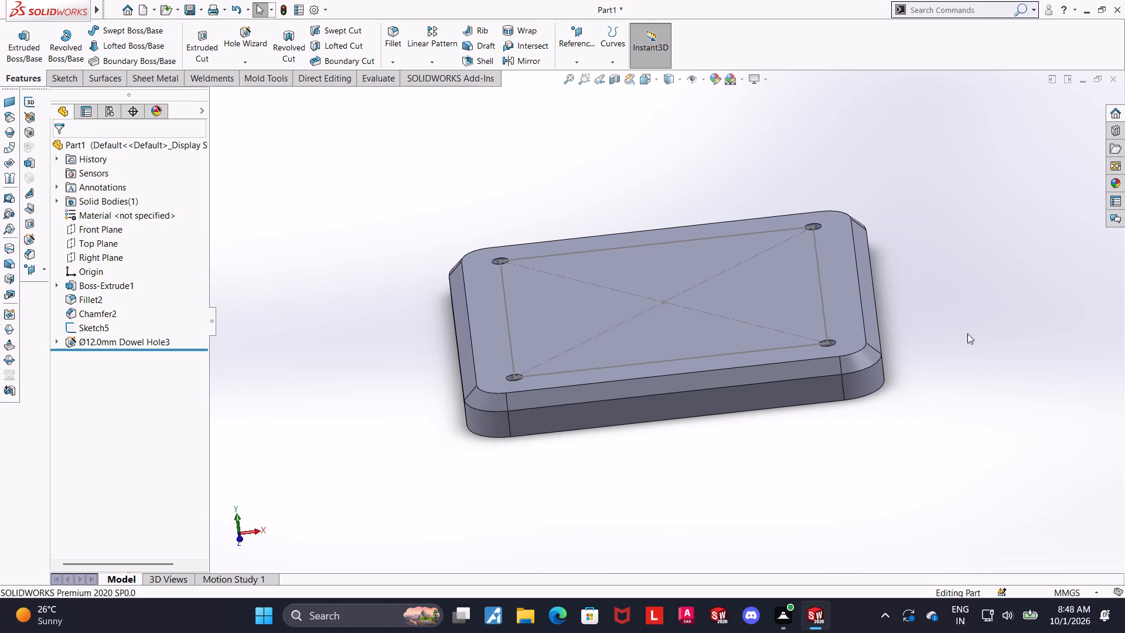
pyautogui.moveTo(860, 372); pyautogui.dragTo(859, 413, button='middle')
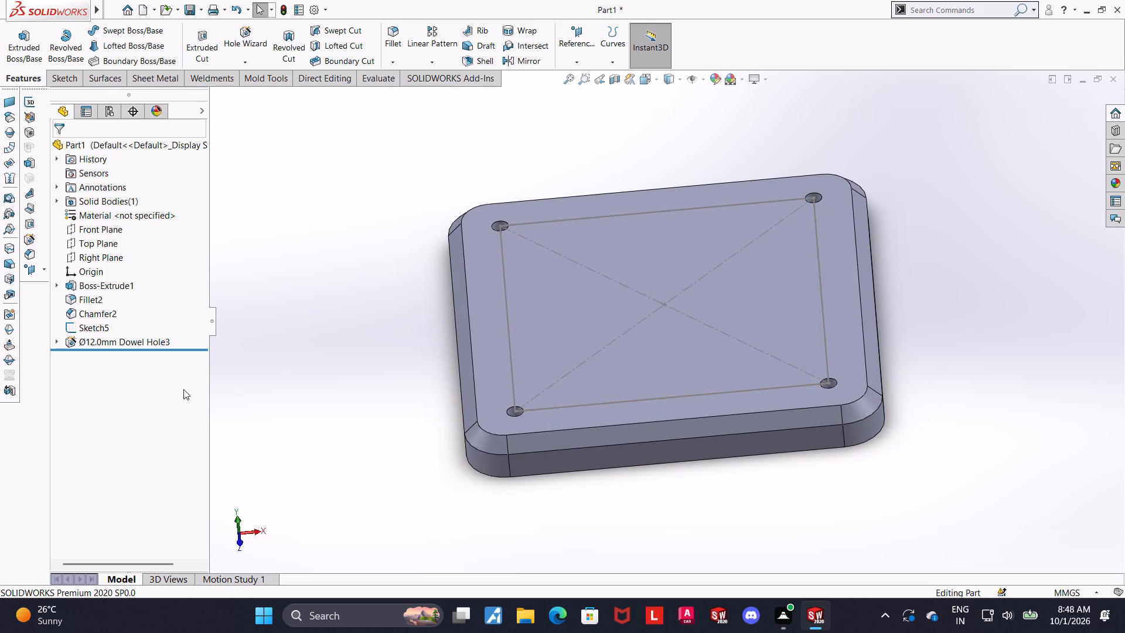
pyautogui.moveTo(292, 366); pyautogui.dragTo(291, 400, button='middle')
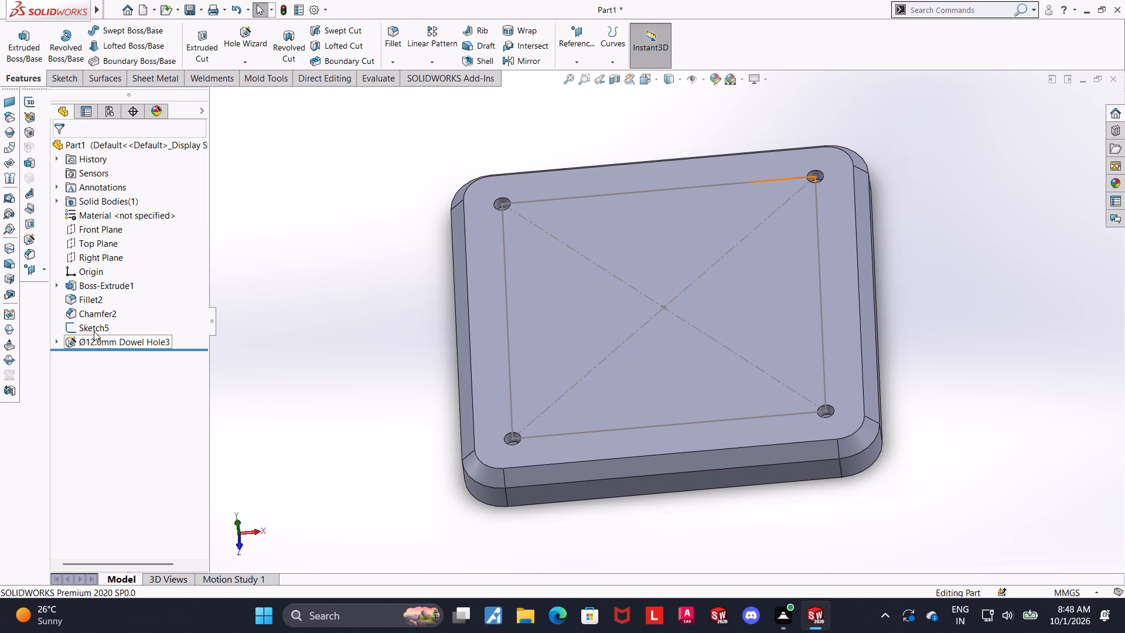
pyautogui.click(94, 331)
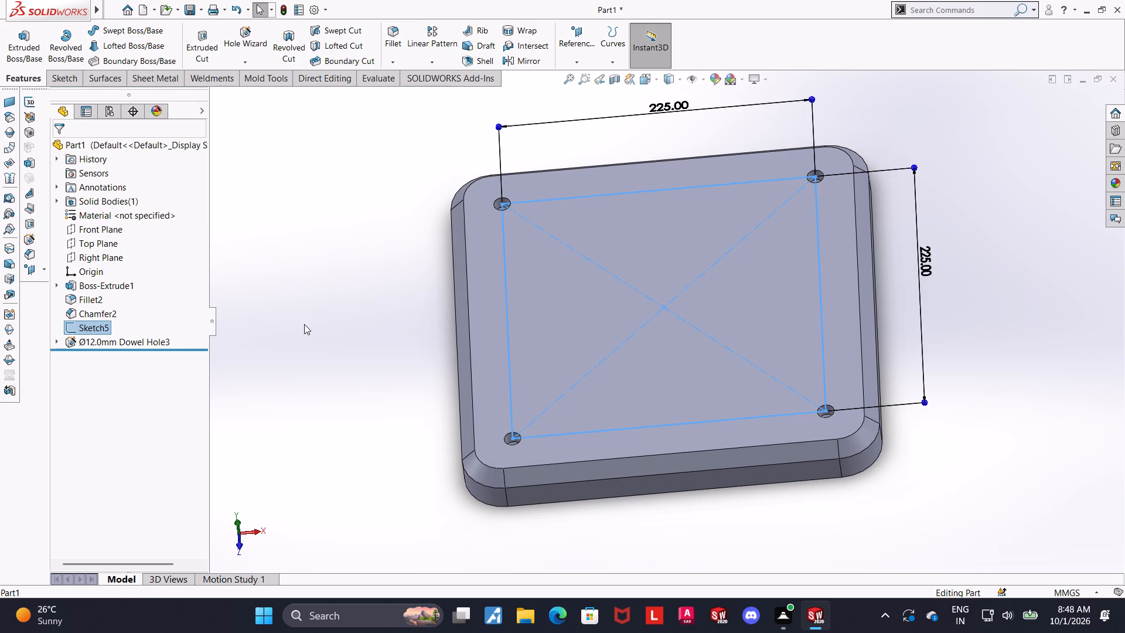
pyautogui.click(371, 321)
pyautogui.middleClick(364, 332)
pyautogui.click(108, 331)
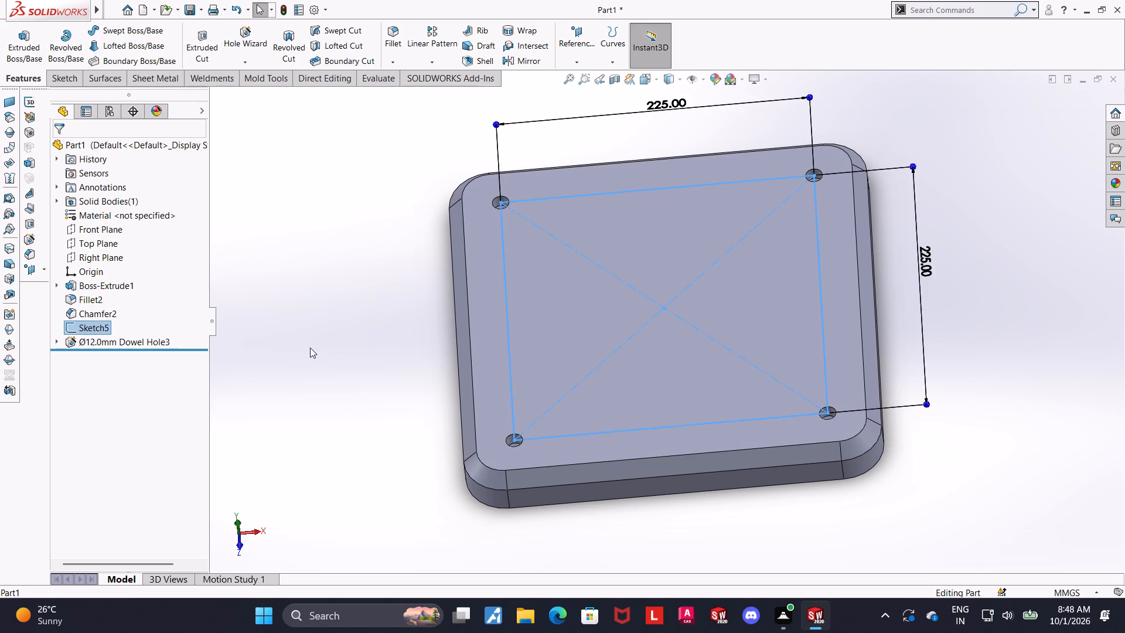
pyautogui.moveTo(311, 348); pyautogui.dragTo(311, 365, button='middle')
pyautogui.scroll(1, 311, 365)
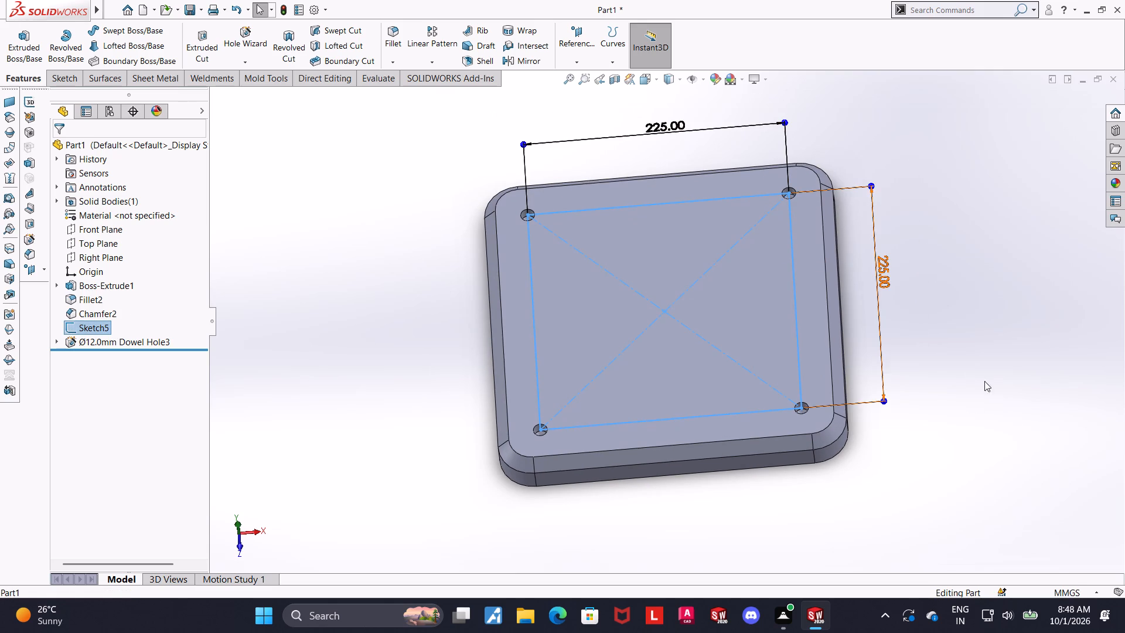
pyautogui.click(967, 372)
pyautogui.rightClick(107, 326)
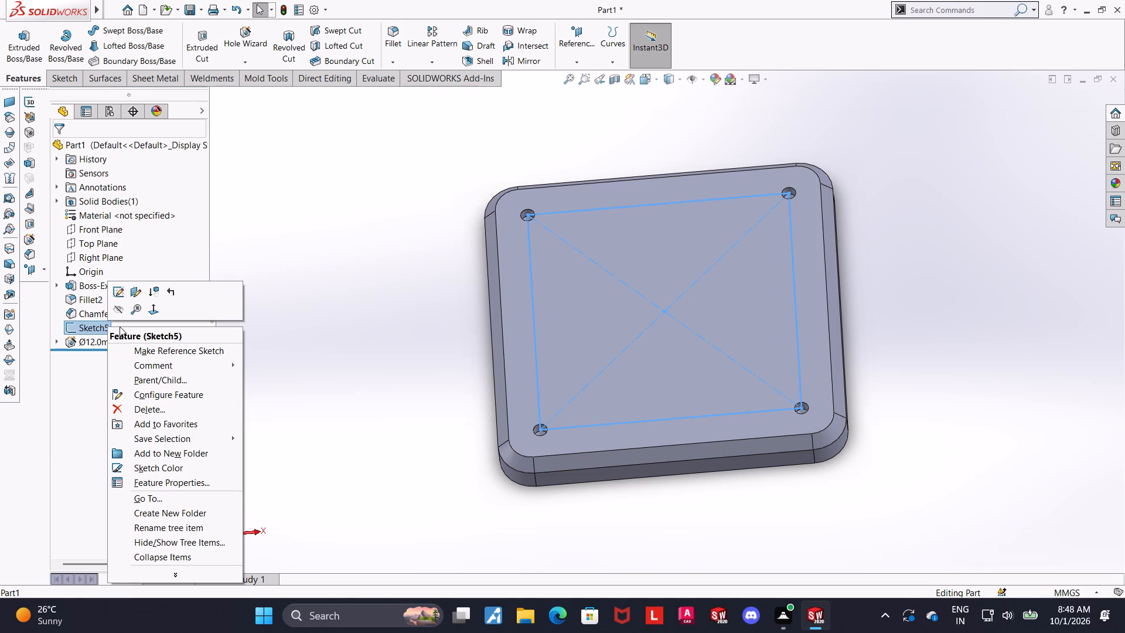
pyautogui.click(115, 314)
pyautogui.moveTo(427, 461); pyautogui.dragTo(434, 461)
# Start a sketch on the plate's bottom face and draw a centre rectangle from the origin, about 253 mm along Z.
pyautogui.moveTo(840, 528); pyautogui.dragTo(822, 274, button='middle')
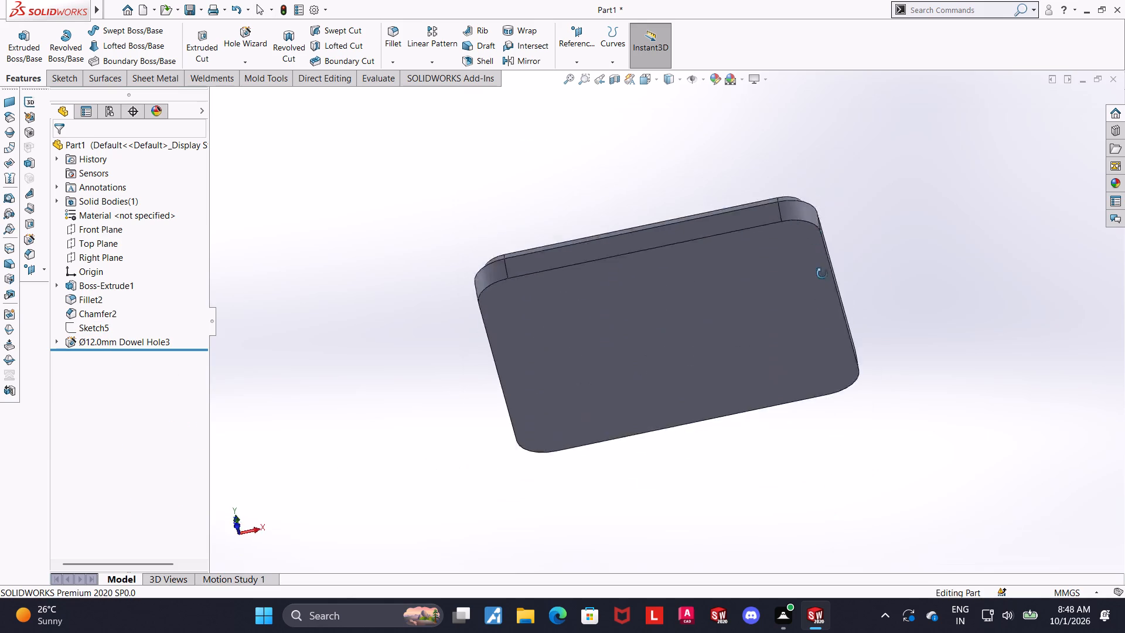
pyautogui.moveTo(822, 274); pyautogui.dragTo(827, 177, button='middle')
pyautogui.click(782, 297)
pyautogui.click(646, 77)
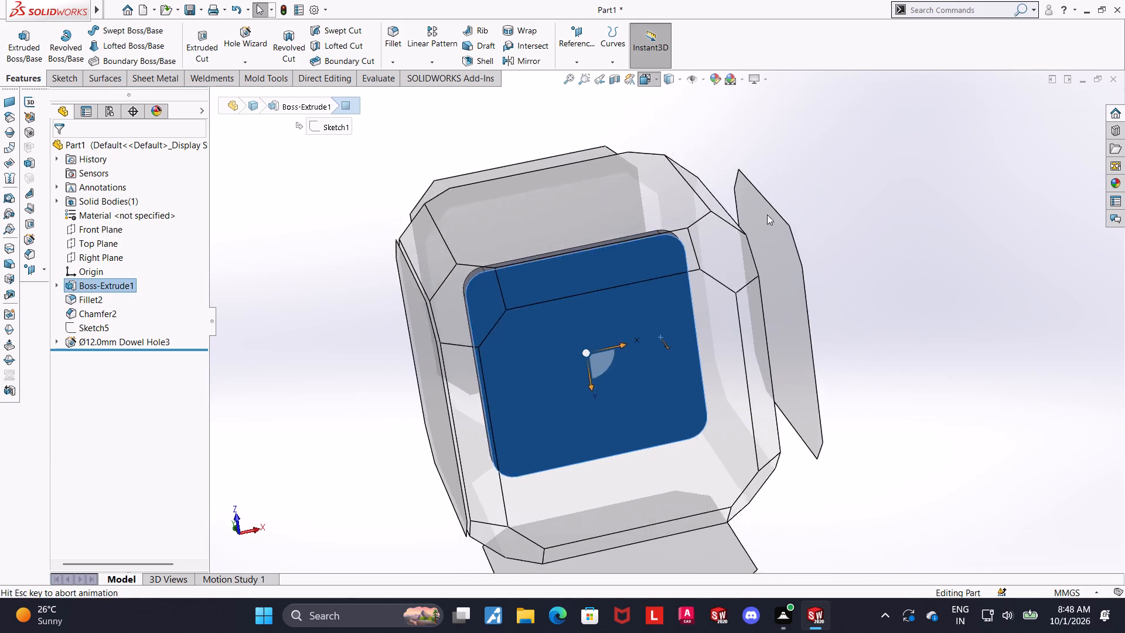
pyautogui.click(785, 276)
pyautogui.moveTo(776, 433); pyautogui.dragTo(785, 271, button='middle')
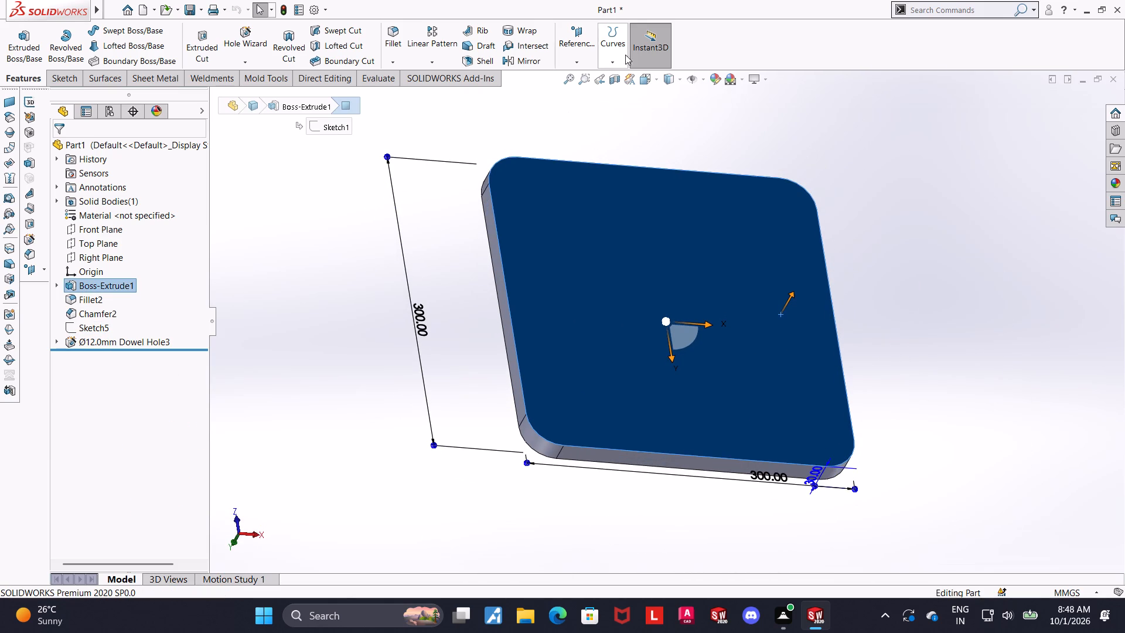
pyautogui.click(646, 79)
pyautogui.click(637, 293)
pyautogui.click(1076, 340)
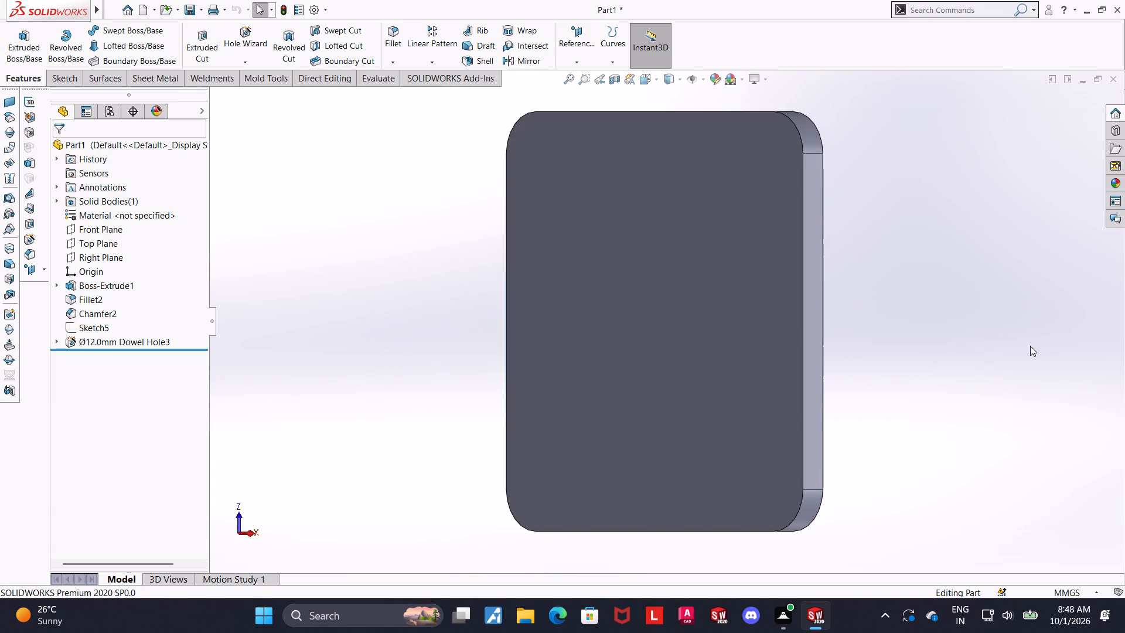
pyautogui.moveTo(931, 353); pyautogui.dragTo(1022, 328, button='middle')
pyautogui.rightClick(508, 335)
pyautogui.click(534, 316)
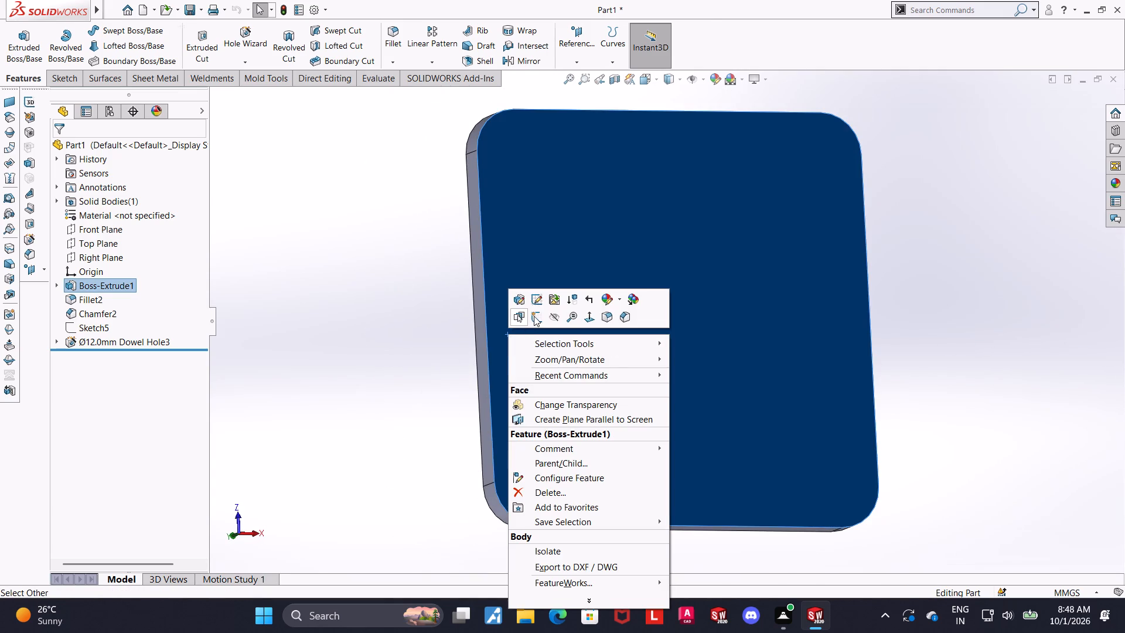
pyautogui.rightClick(100, 356)
pyautogui.click(124, 341)
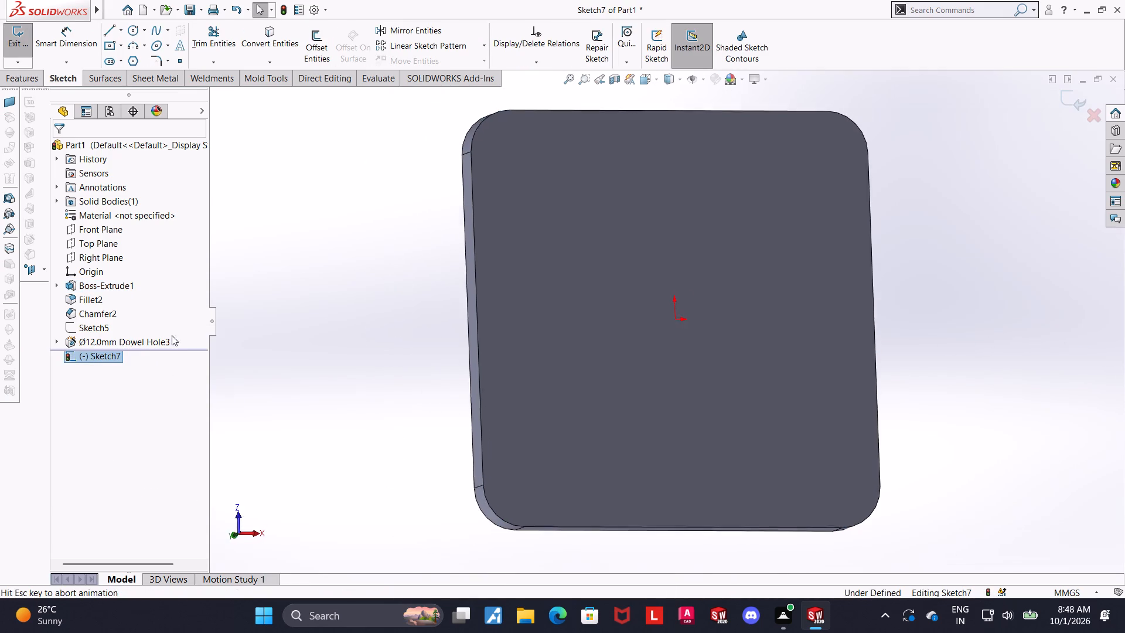
pyautogui.click(113, 46)
pyautogui.click(664, 321)
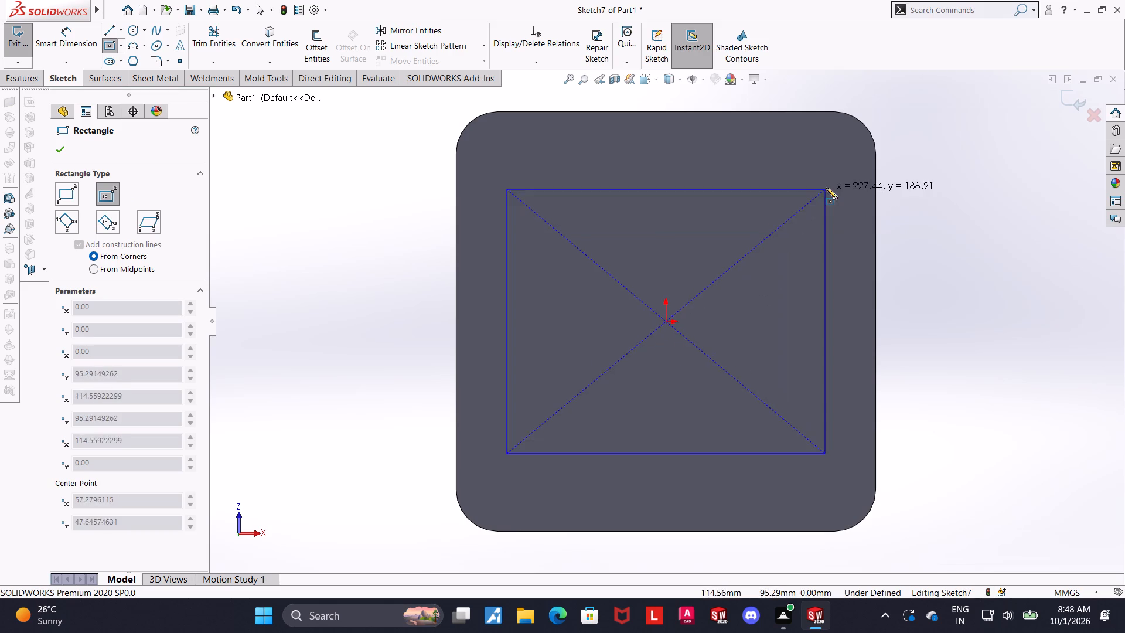
pyautogui.click(834, 144)
pyautogui.press('Escape')
# Dimension the rectangle's +Z side at 250 mm, placing the dimension outside the plate.
pyautogui.click(84, 42)
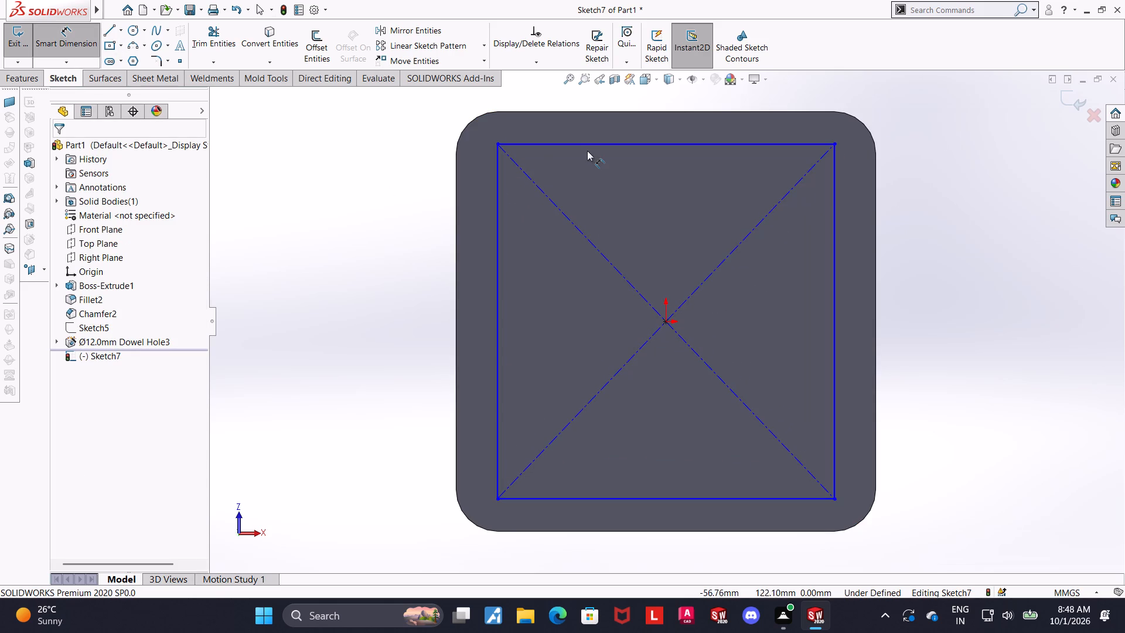
pyautogui.click(589, 146)
pyautogui.click(588, 97)
pyautogui.write('250')
pyautogui.press('Return')
pyautogui.press('Escape')
pyautogui.press('Escape')
# Dimension the rectangle's +X side at 250 mm outside the plate and exit the sketch.
pyautogui.click(65, 36)
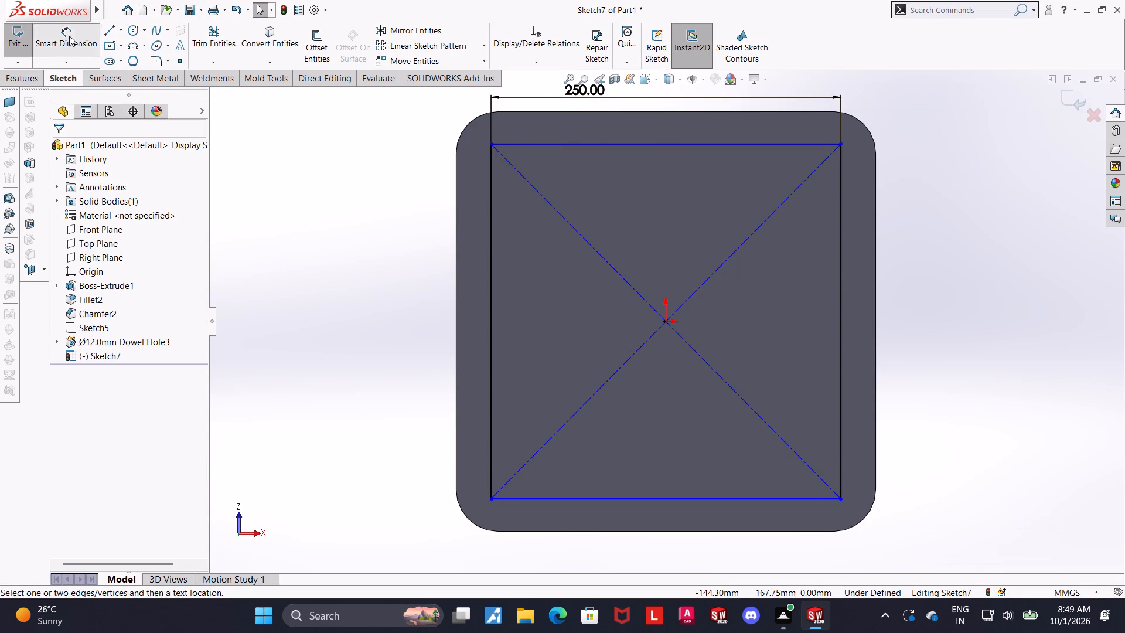
pyautogui.click(842, 285)
pyautogui.click(919, 290)
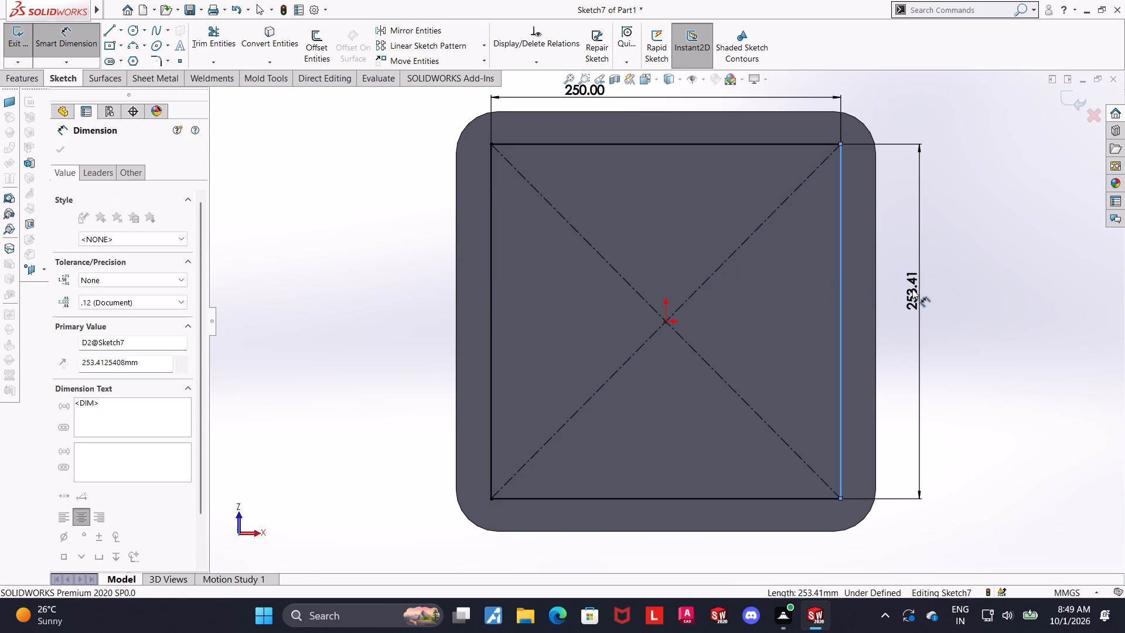
pyautogui.write('250')
pyautogui.press('Return')
pyautogui.press('Escape')
pyautogui.press('Escape')
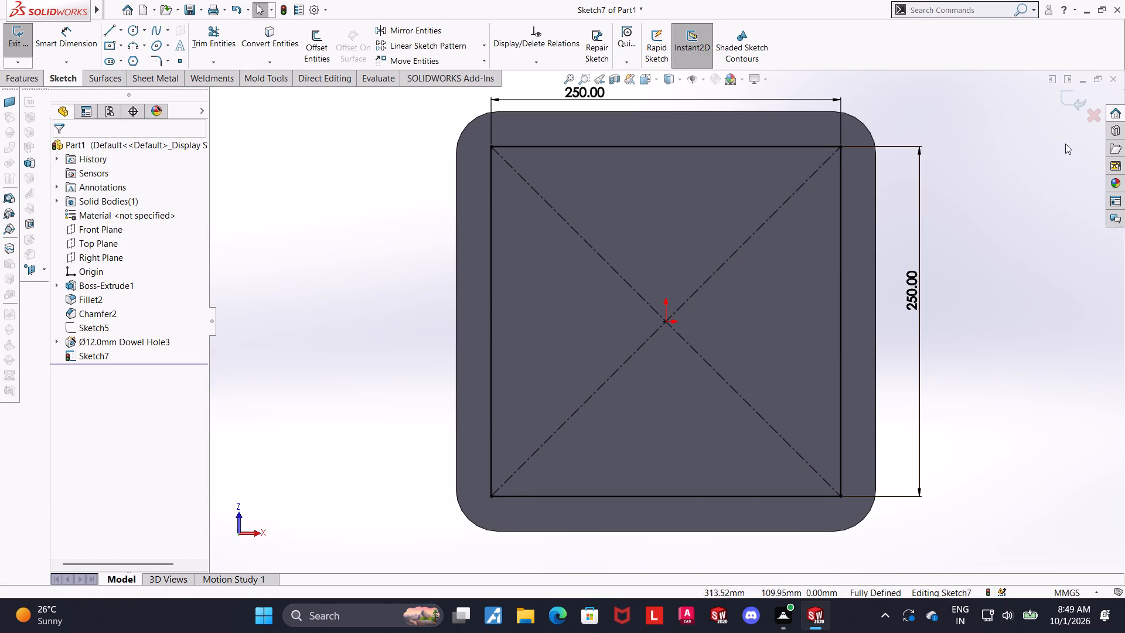
pyautogui.click(1061, 100)
pyautogui.scroll(4, 1038, 249)
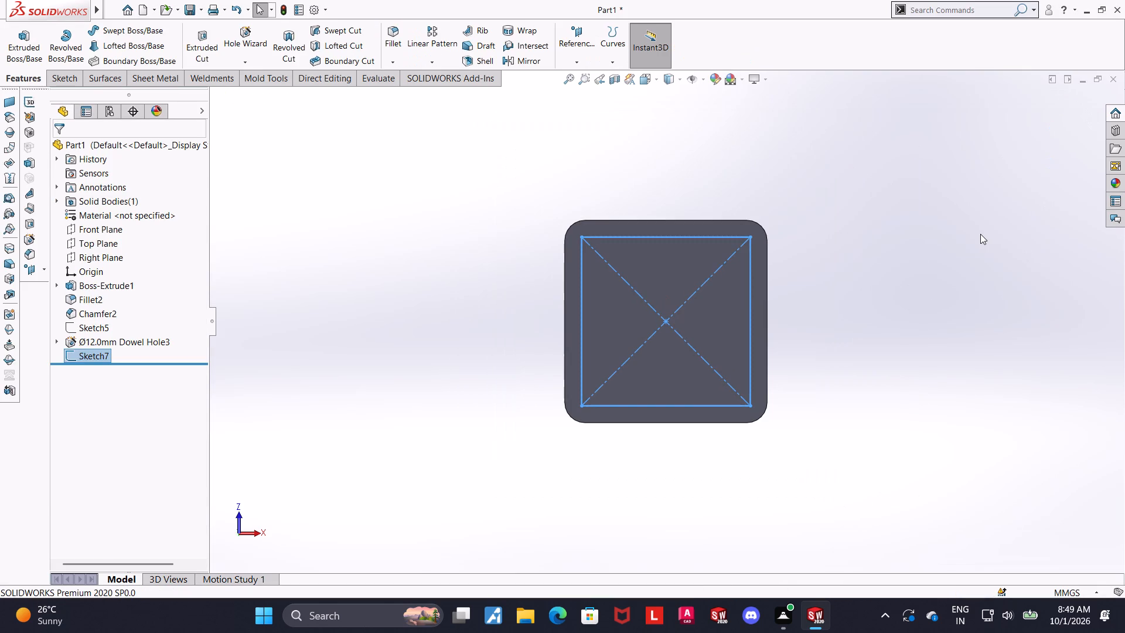
pyautogui.scroll(-2, 759, 293)
pyautogui.click(861, 354)
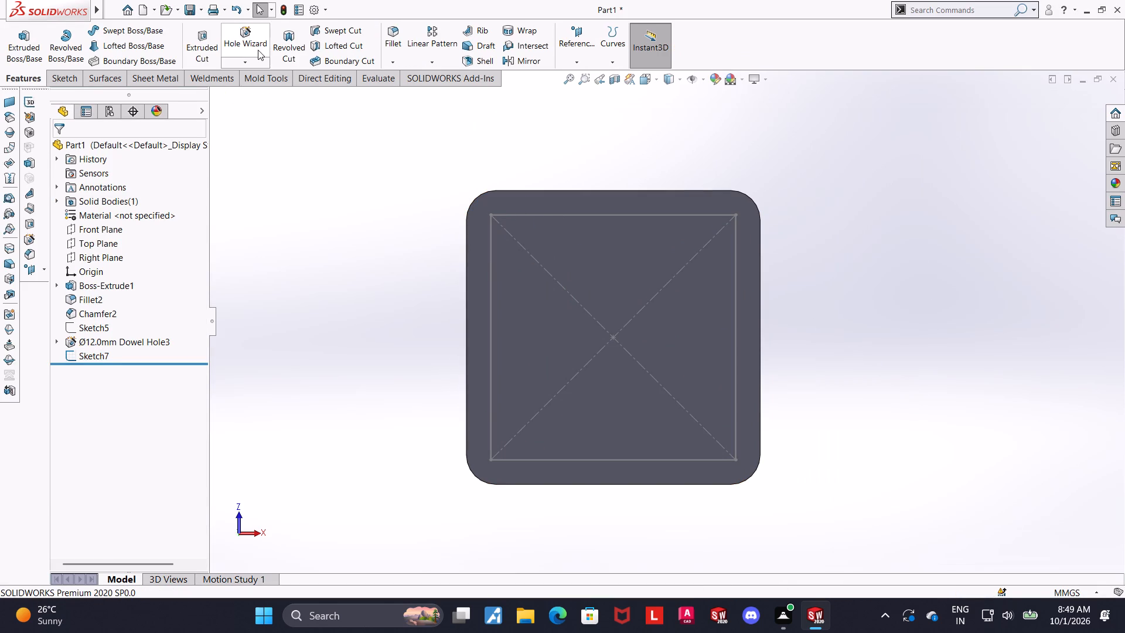
# Create four Ø12.0 ANSI Metric dowel holes, blind 10 mm deep, on the bottom face at the corners of the 250 mm square sketch.
pyautogui.click(257, 47)
pyautogui.click(135, 164)
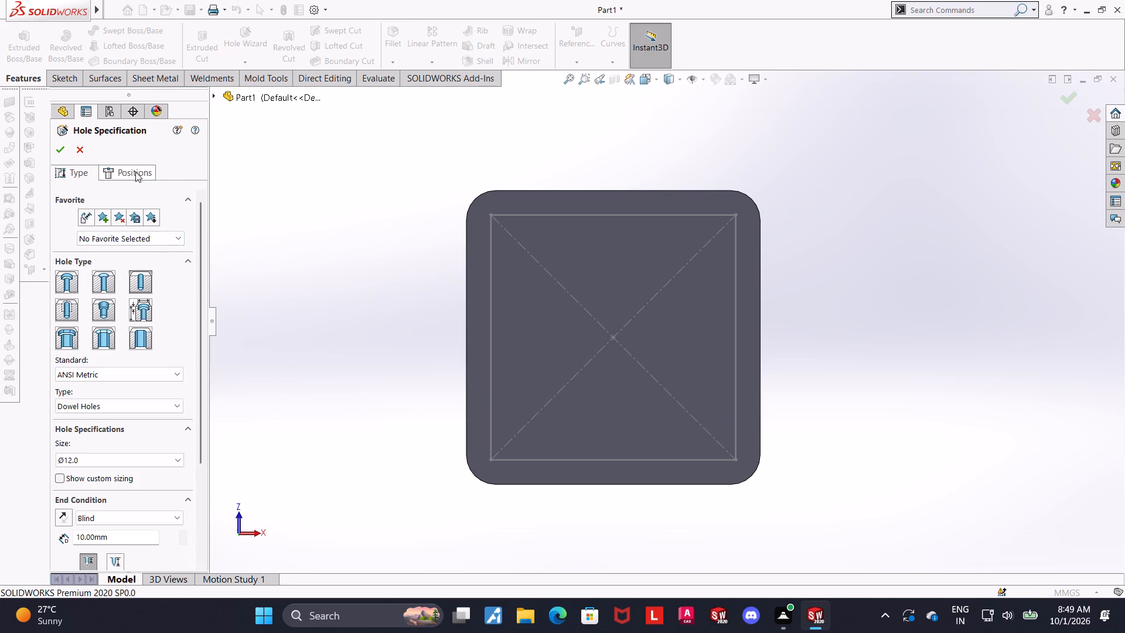
pyautogui.click(135, 172)
pyautogui.click(125, 295)
pyautogui.scroll(-1, 542, 305)
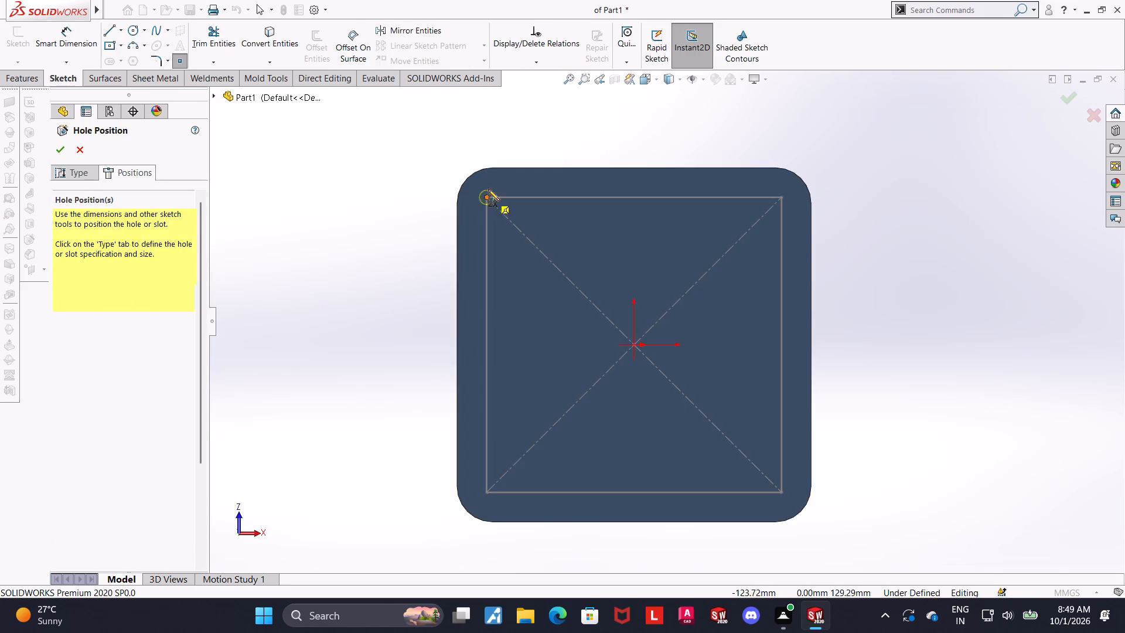
pyautogui.click(488, 199)
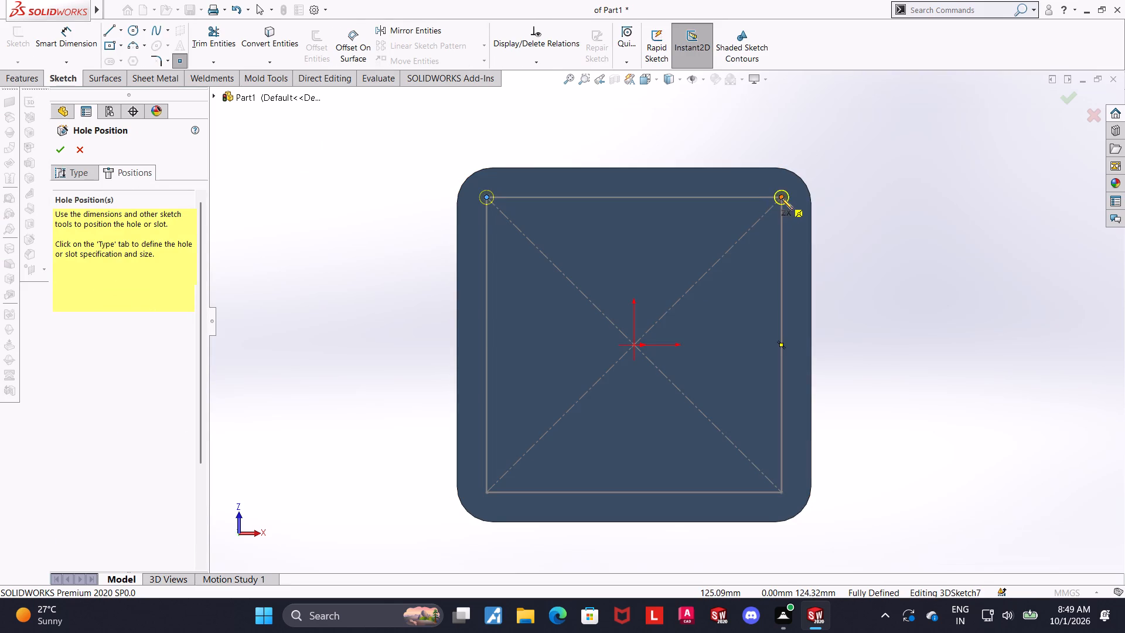
pyautogui.click(782, 198)
pyautogui.click(782, 492)
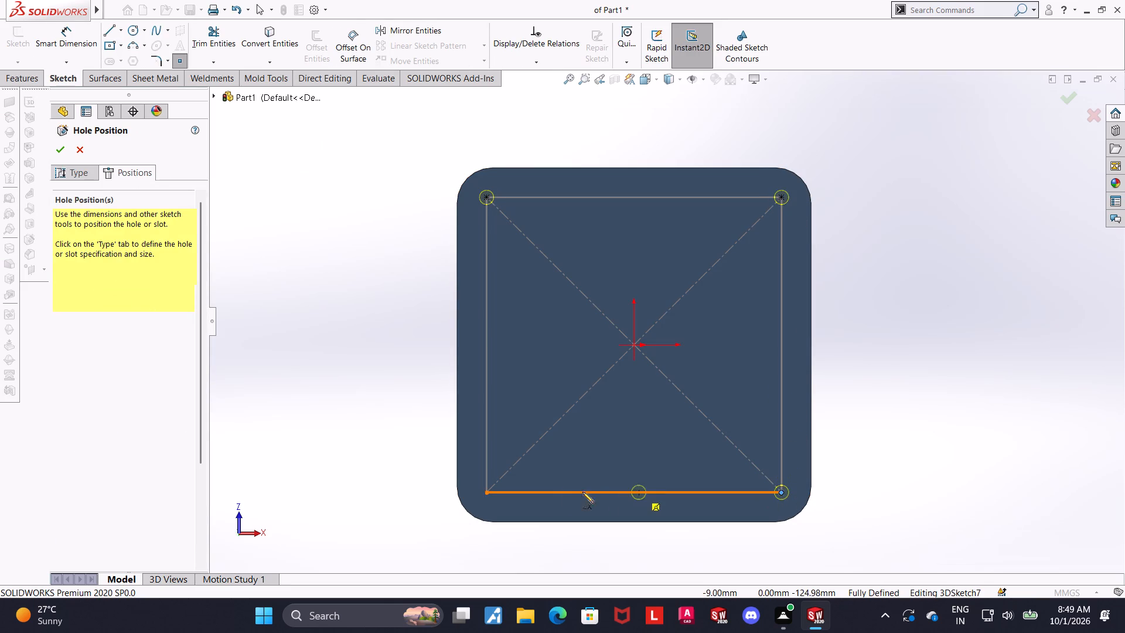
pyautogui.click(487, 492)
pyautogui.click(74, 173)
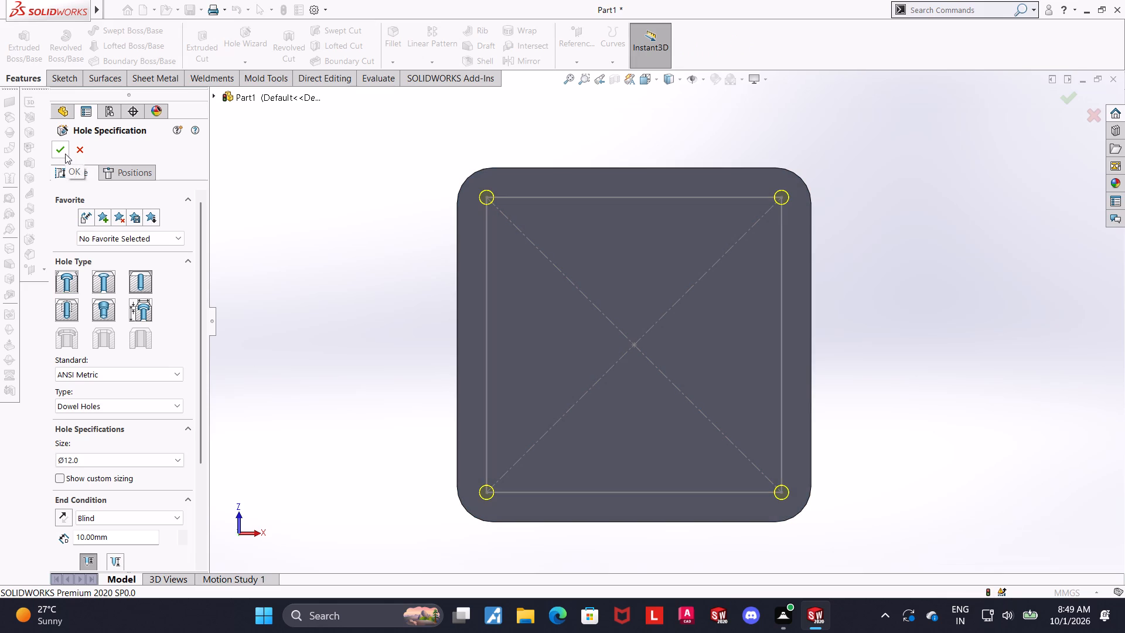
pyautogui.click(65, 154)
pyautogui.click(227, 170)
# Hide the 250 mm square sketch on the plate's bottom face.
pyautogui.moveTo(231, 190); pyautogui.dragTo(243, 207, button='middle')
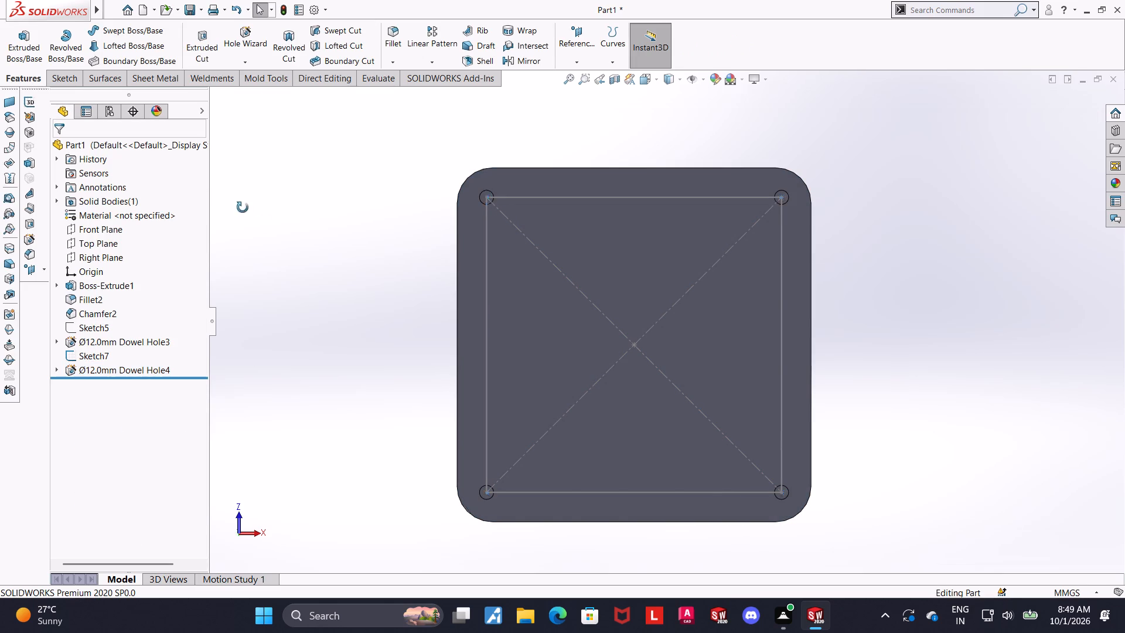
pyautogui.moveTo(243, 207); pyautogui.dragTo(334, 250, button='middle')
pyautogui.rightClick(73, 349)
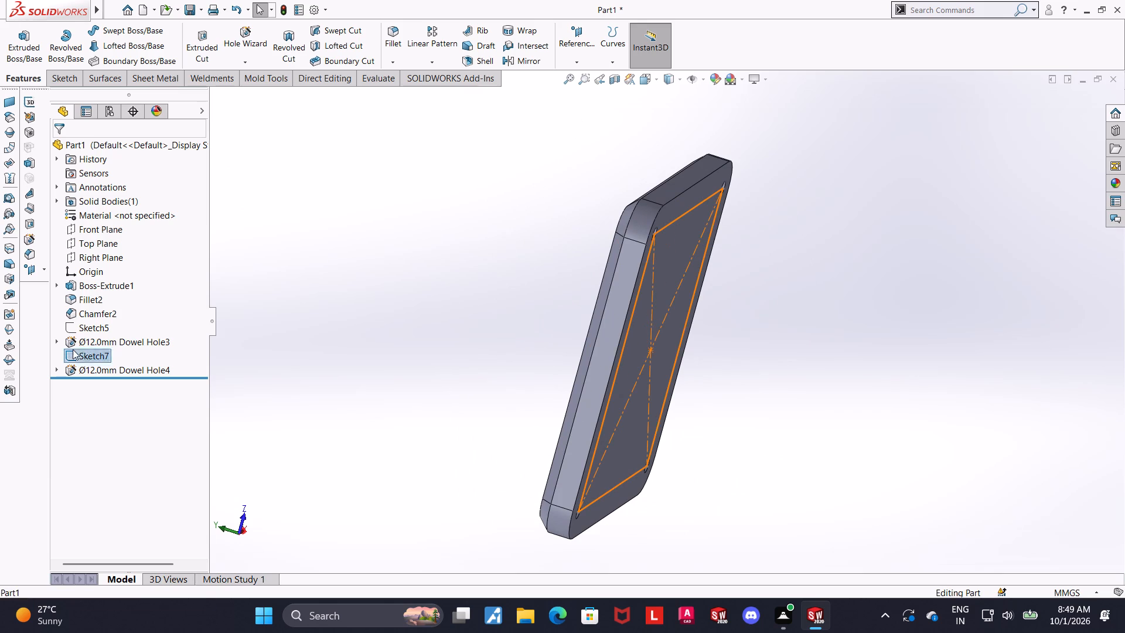
pyautogui.click(76, 334)
# Examine the dowel holes on both faces of the plate and set the model to the Back view.
pyautogui.moveTo(392, 295); pyautogui.dragTo(517, 287, button='middle')
pyautogui.click(636, 81)
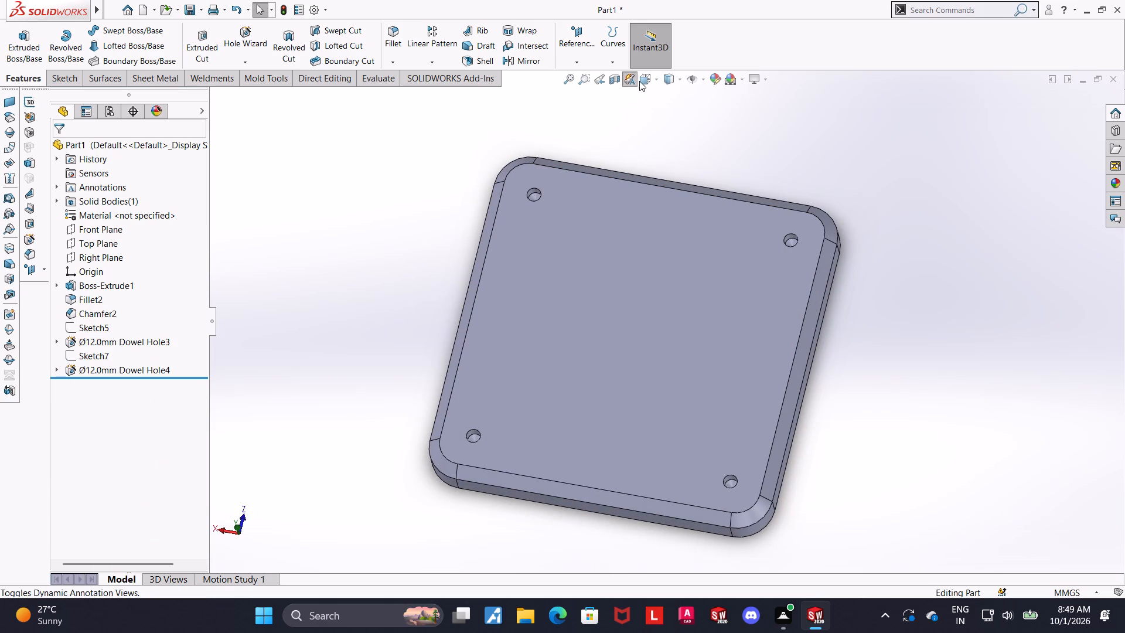
pyautogui.click(642, 81)
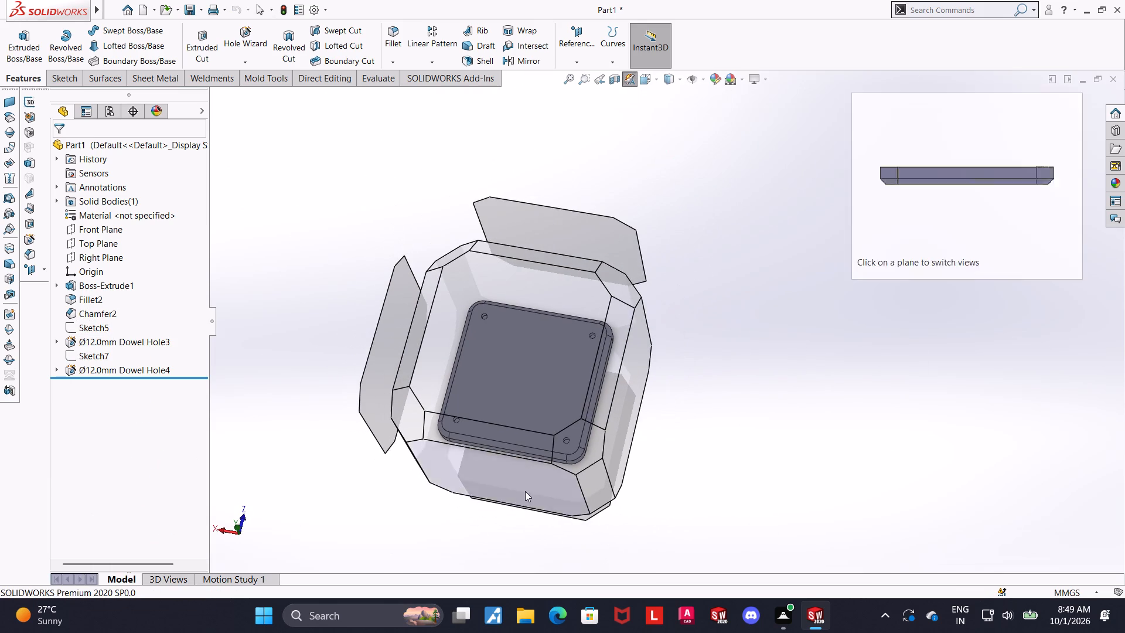
pyautogui.click(525, 491)
pyautogui.scroll(1, 647, 442)
pyautogui.moveTo(497, 363); pyautogui.dragTo(853, 624, button='middle')
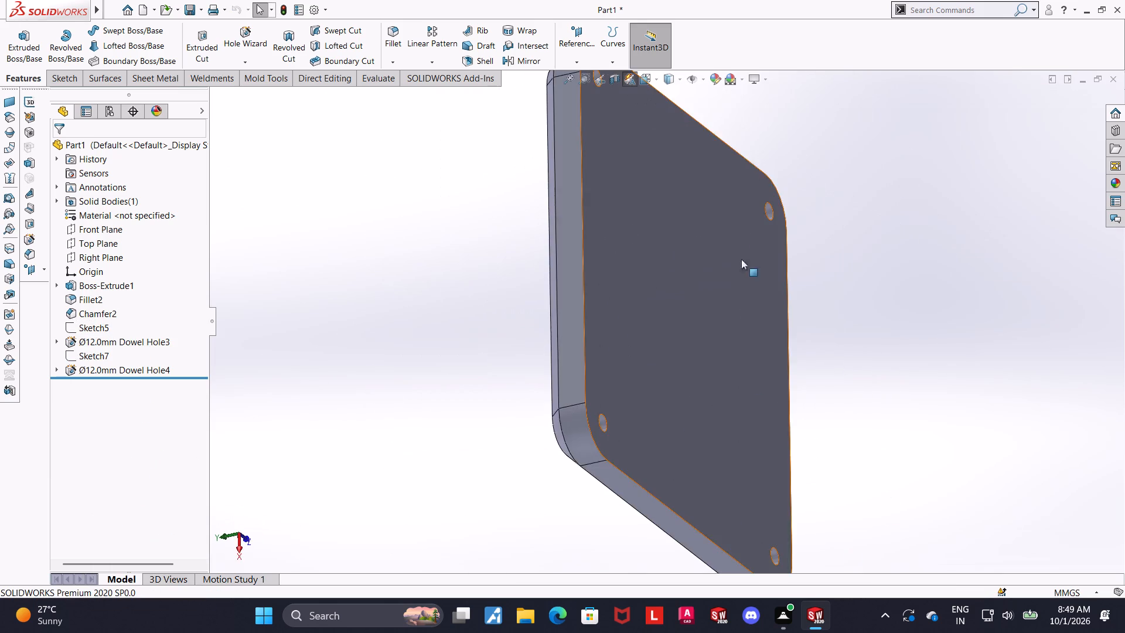
pyautogui.moveTo(742, 223); pyautogui.dragTo(848, 142, button='middle')
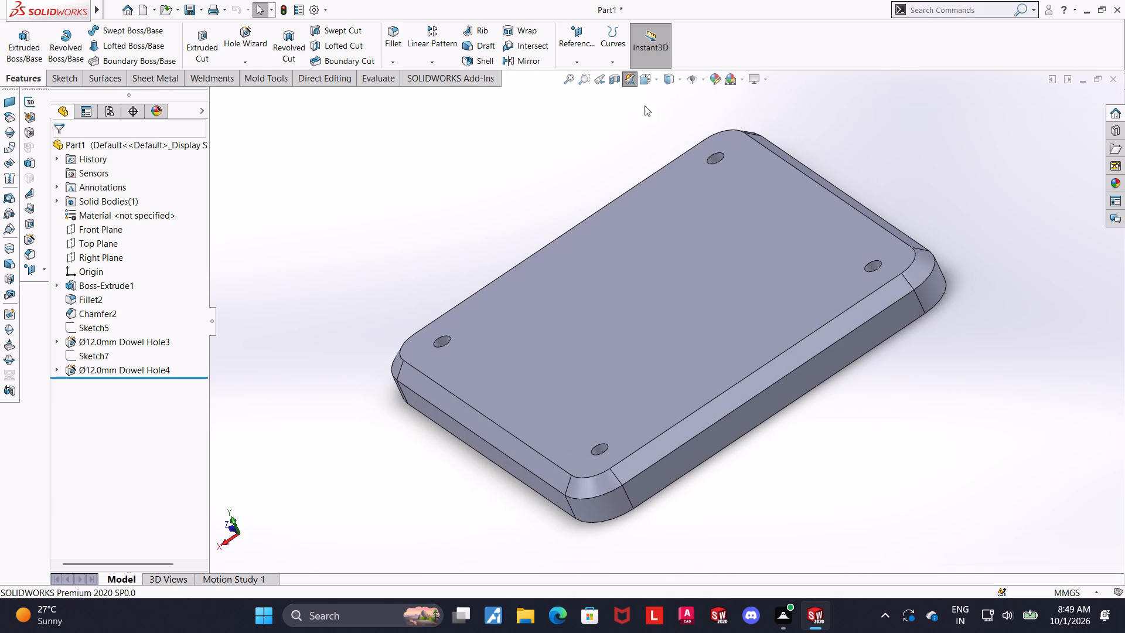
pyautogui.click(626, 81)
pyautogui.click(635, 79)
pyautogui.click(626, 80)
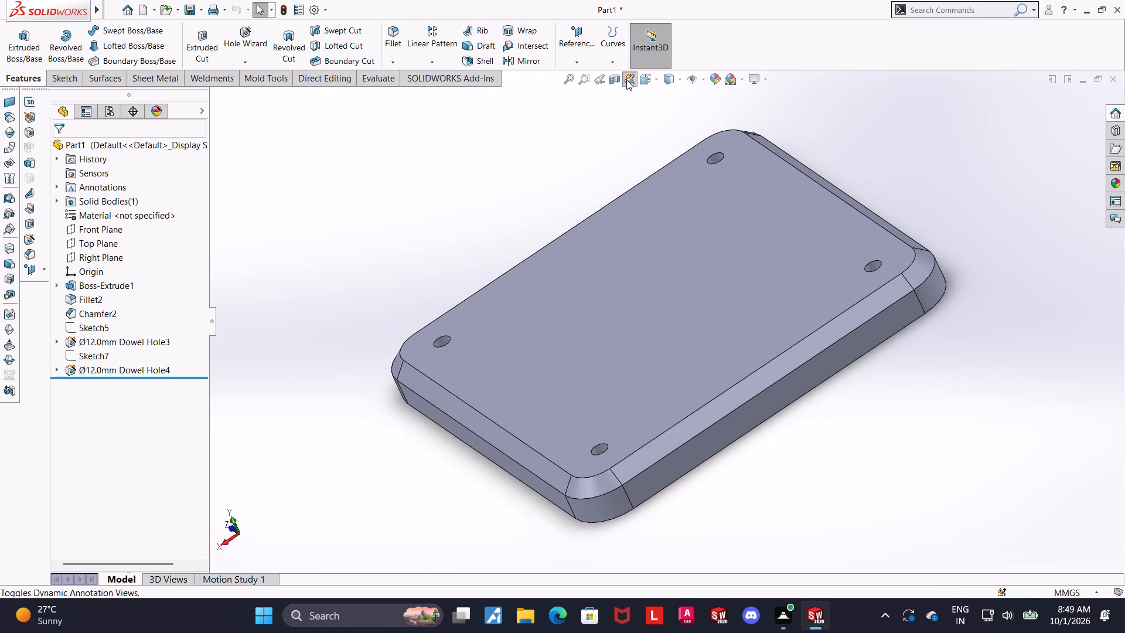
pyautogui.click(641, 81)
pyautogui.click(584, 396)
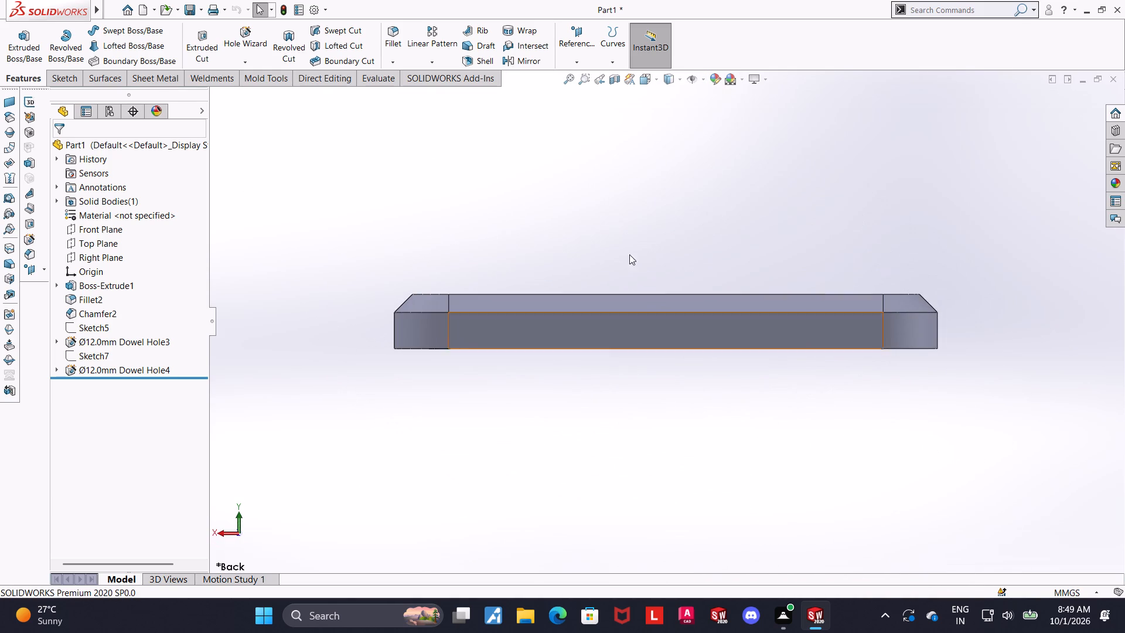
# Display the plate with hidden lines visible and examine the top and bottom dowel holes against the bottom-face square sketch.
pyautogui.click(676, 79)
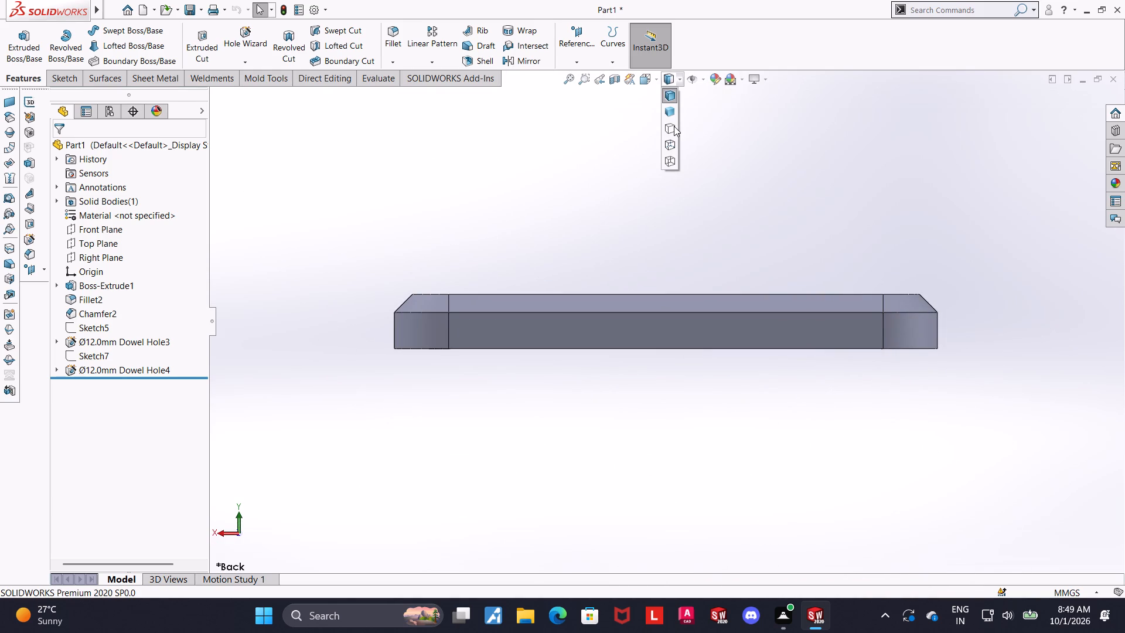
pyautogui.click(673, 143)
pyautogui.click(771, 150)
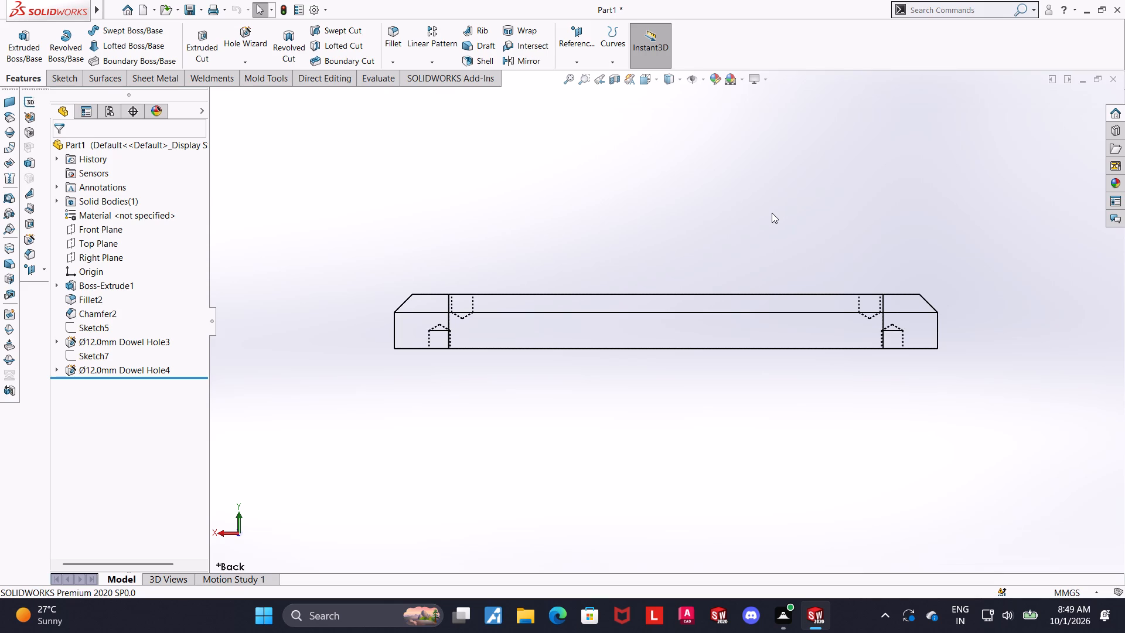
pyautogui.moveTo(674, 243); pyautogui.dragTo(670, 319, button='middle')
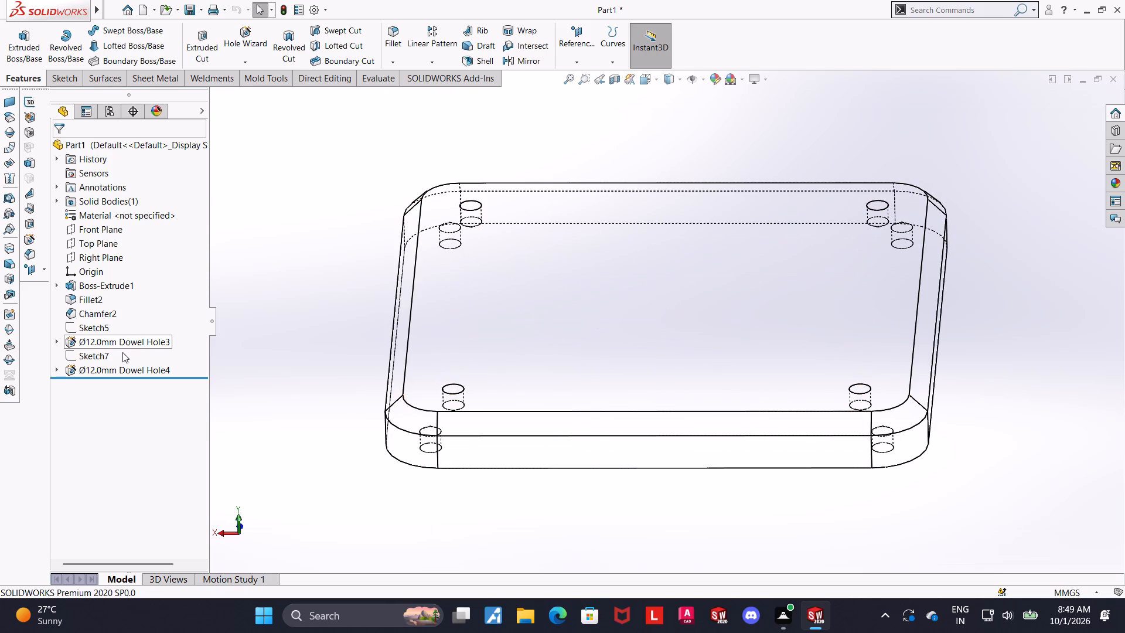
pyautogui.click(94, 355)
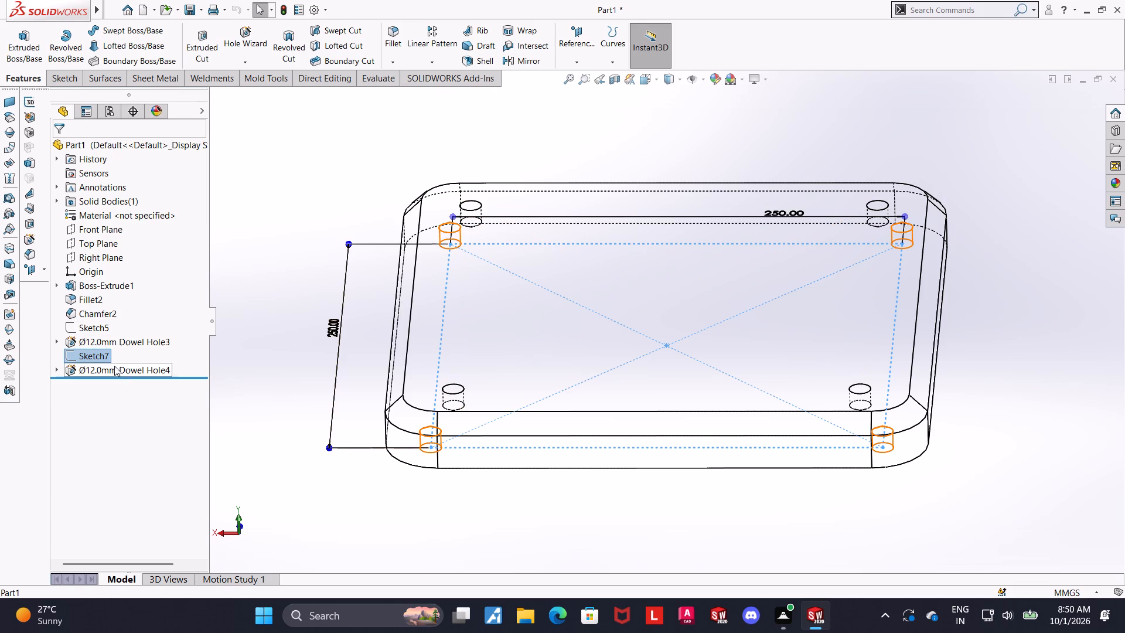
pyautogui.click(196, 394)
pyautogui.click(287, 399)
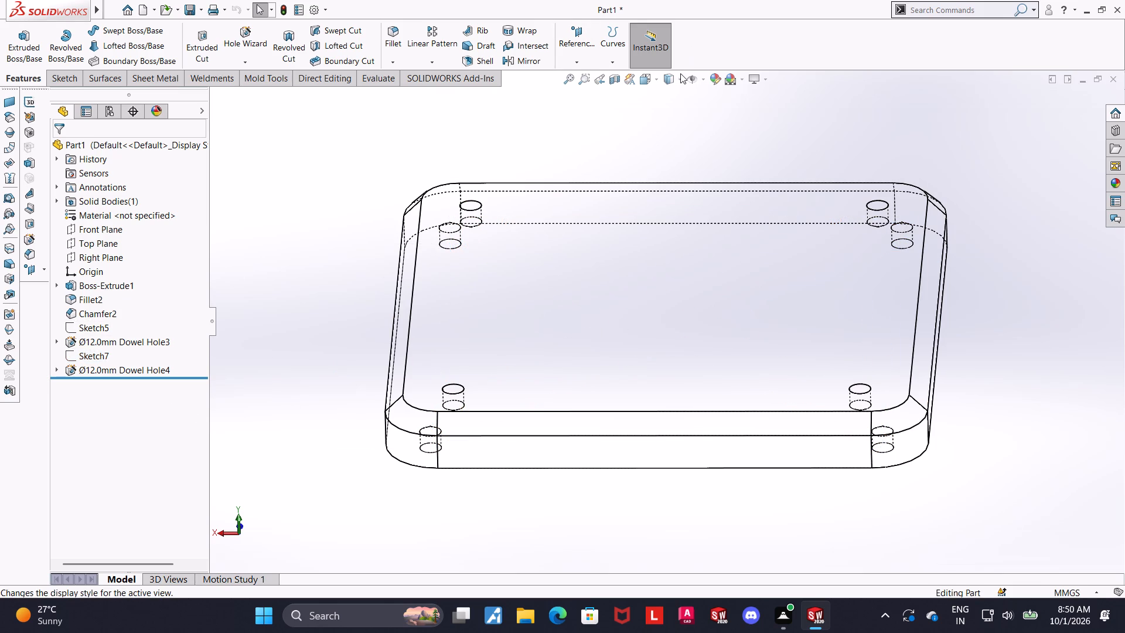
# Return the plate's display style to shaded with edges.
pyautogui.click(674, 76)
pyautogui.click(669, 97)
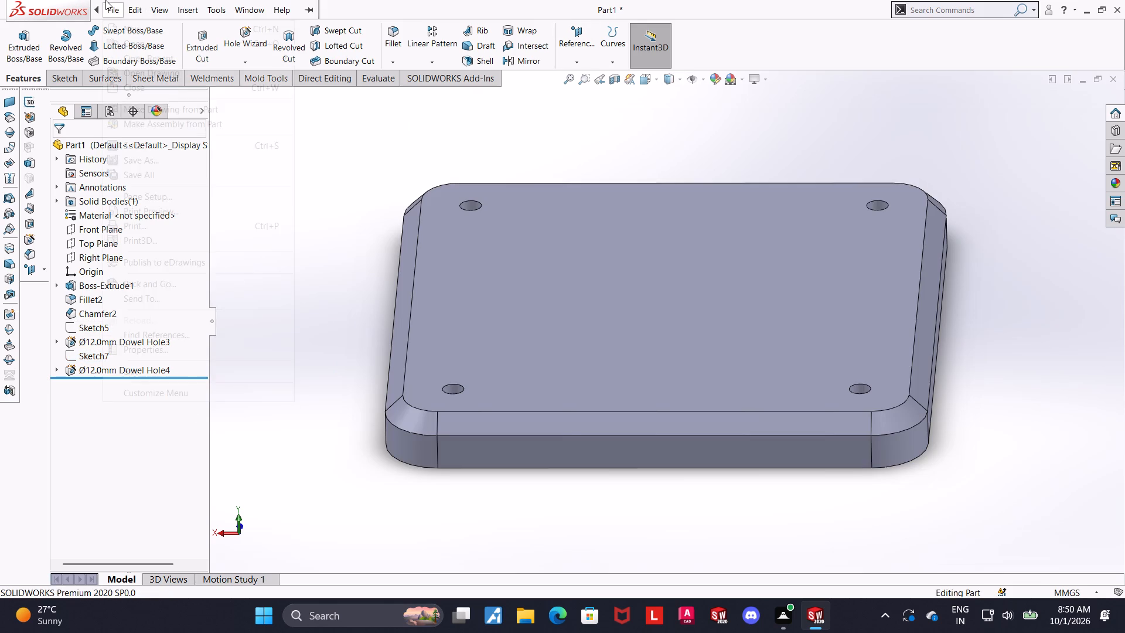
# Open Save As for the finished plate part.
pyautogui.click(140, 156)
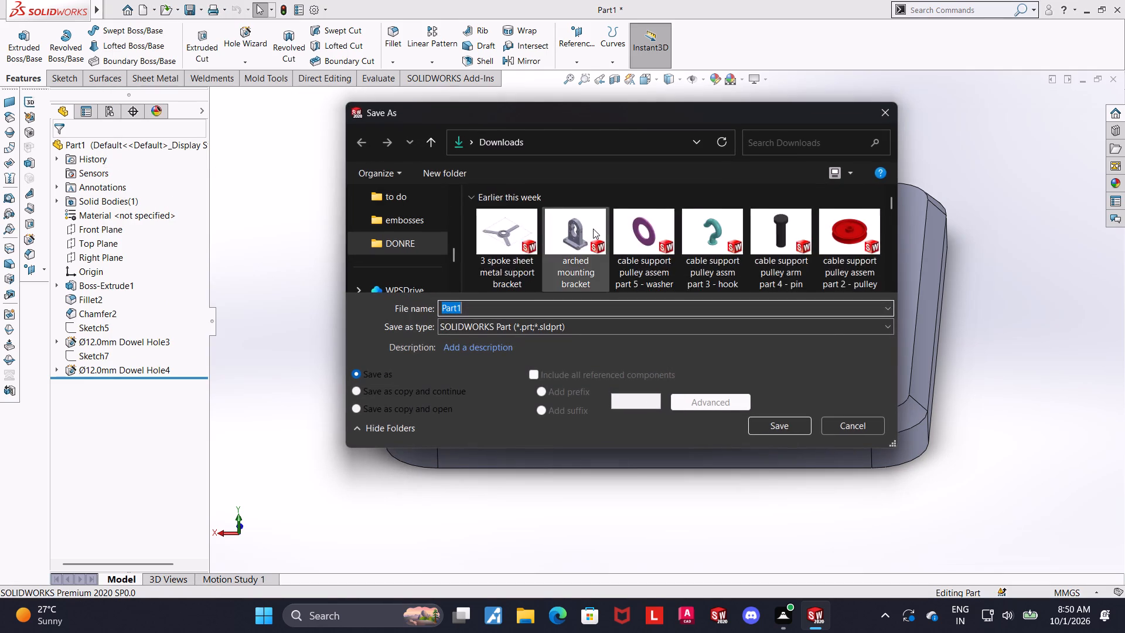
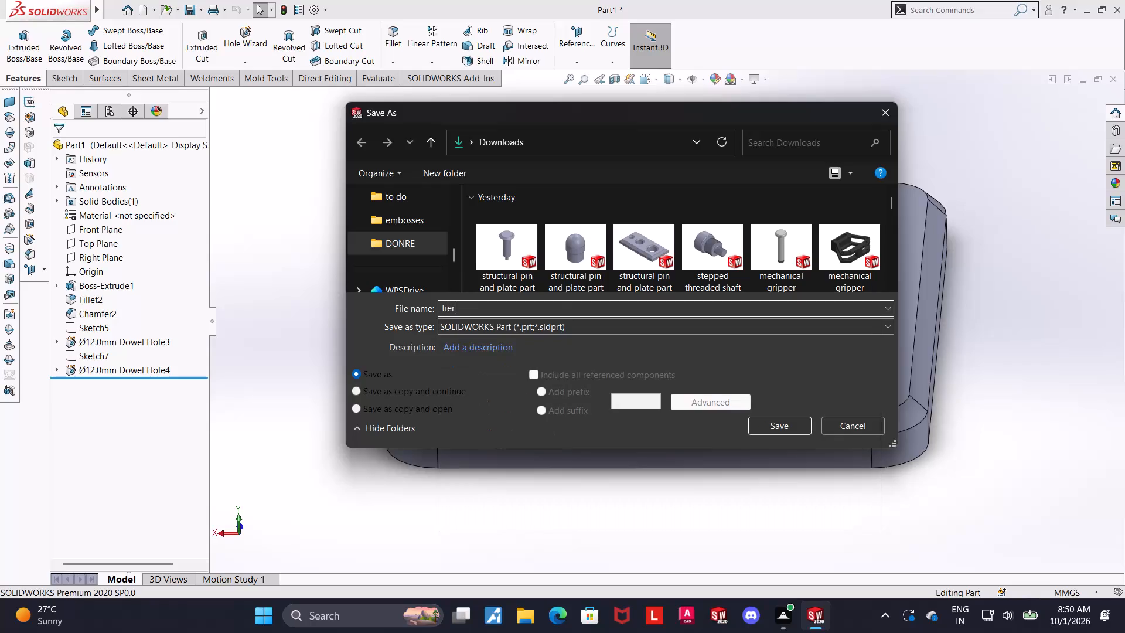
# Save the part in the Downloads folder under the name "tiered pyramid plate 1".
pyautogui.write('ed pyramid')
pyautogui.press('space')
pyautogui.write('plate 1')
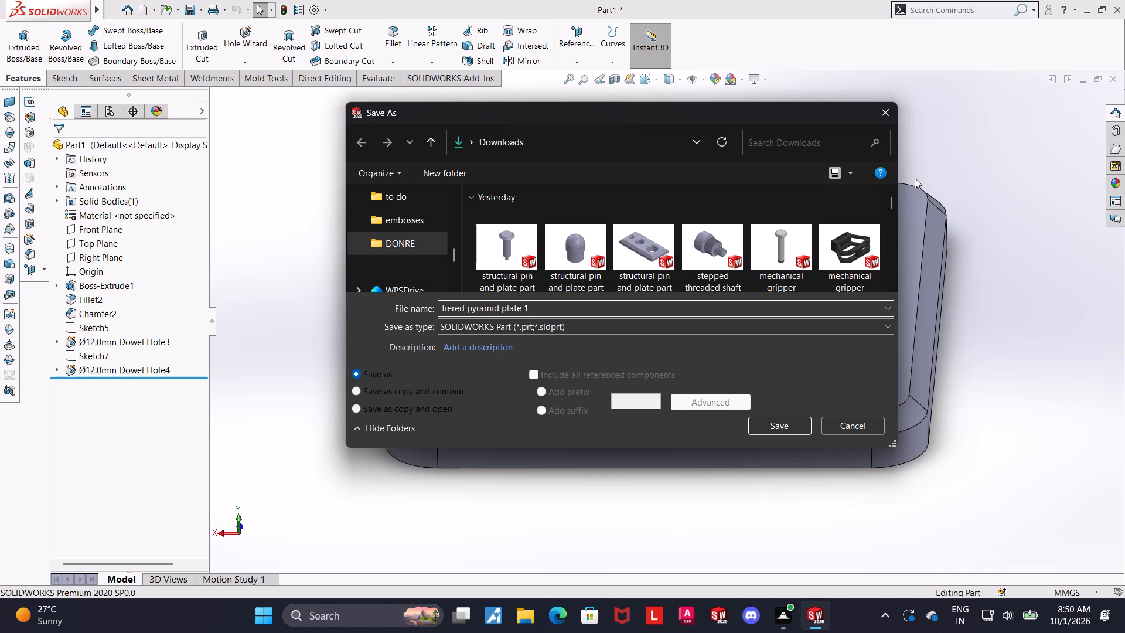
pyautogui.click(786, 429)
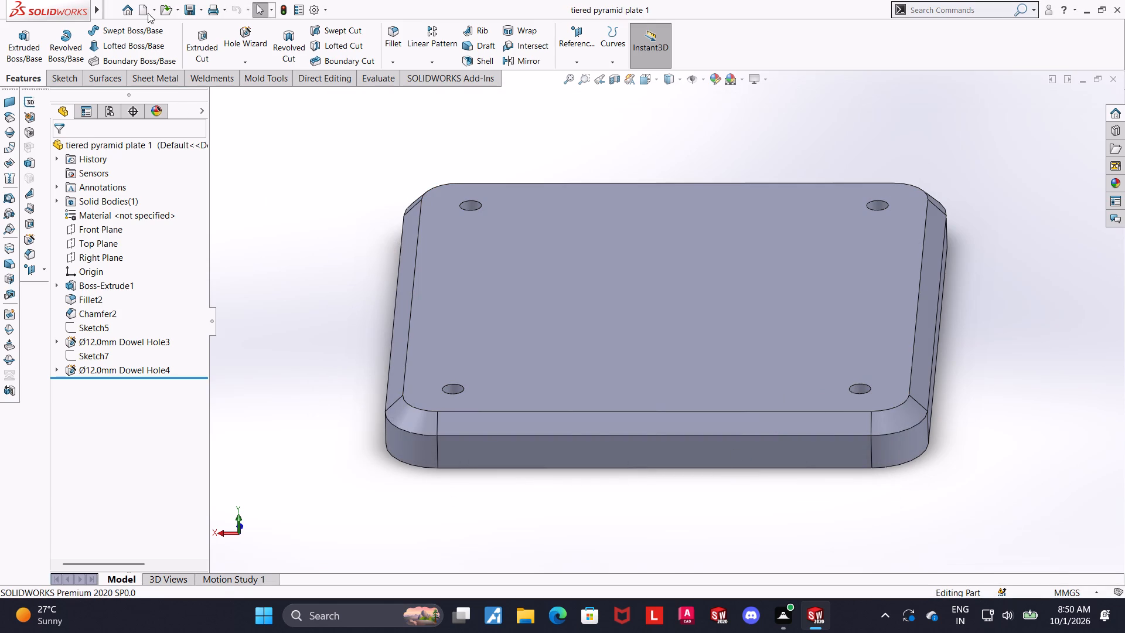
# Create a new part document for the second plate.
pyautogui.click(145, 5)
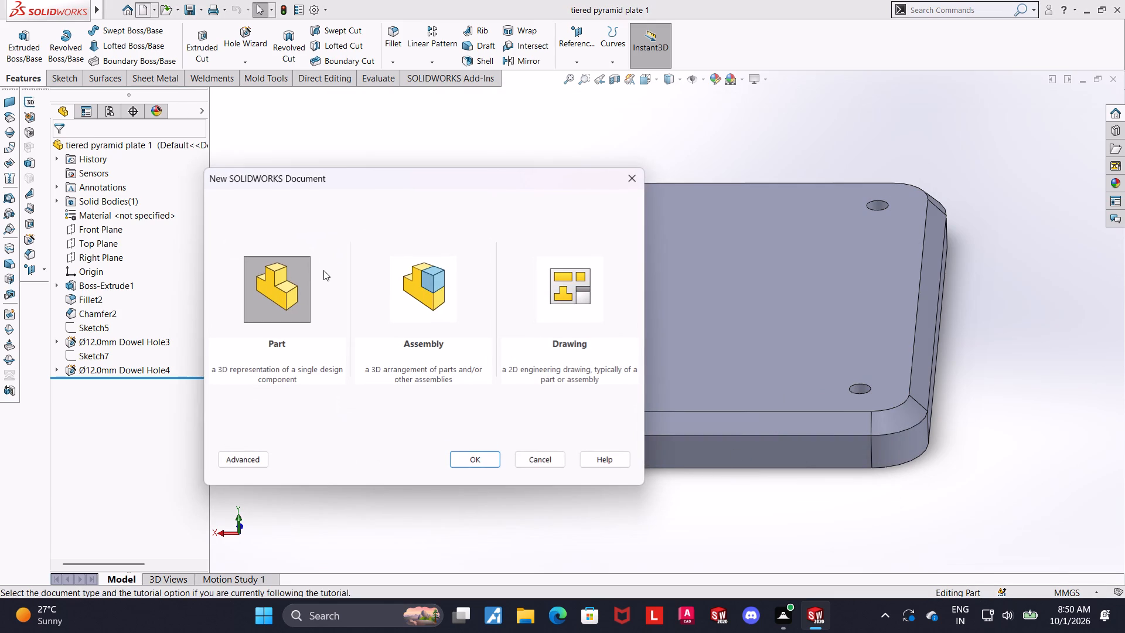
pyautogui.doubleClick(266, 287)
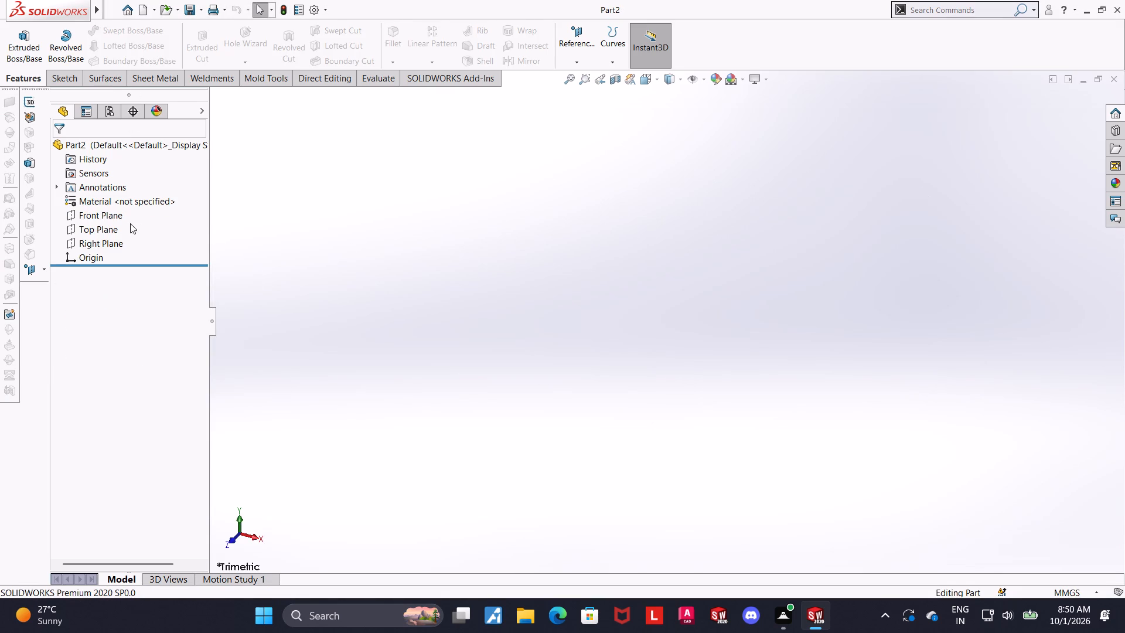
# Sketch a center rectangle about 146 mm wide on the Top Plane, centred on the origin.
pyautogui.click(124, 218)
pyautogui.click(116, 226)
pyautogui.click(128, 215)
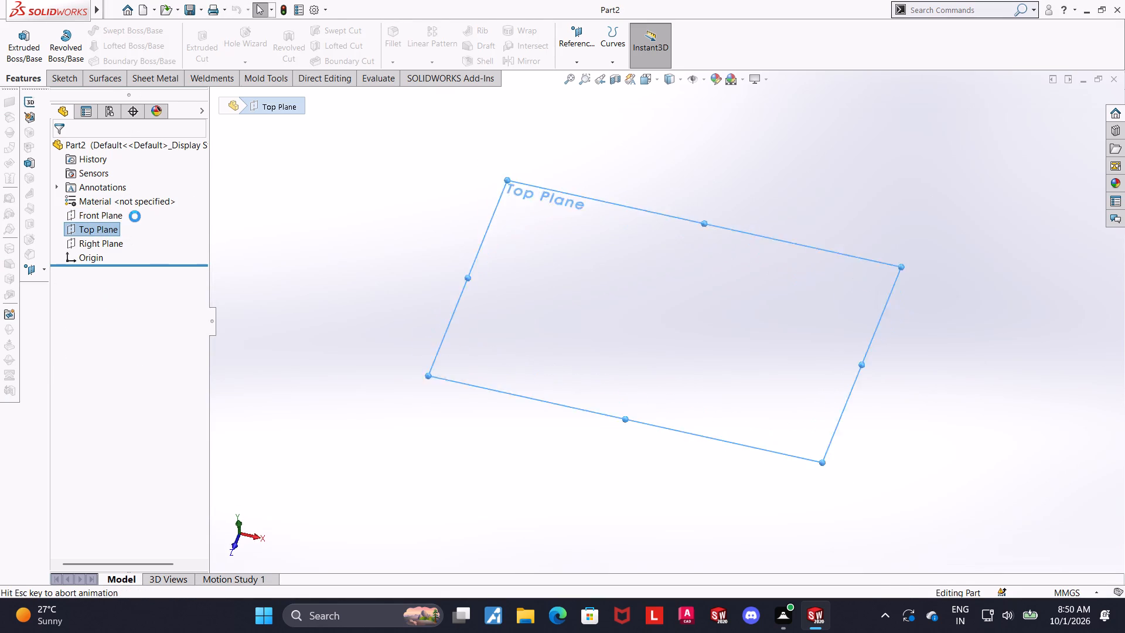
pyautogui.click(110, 45)
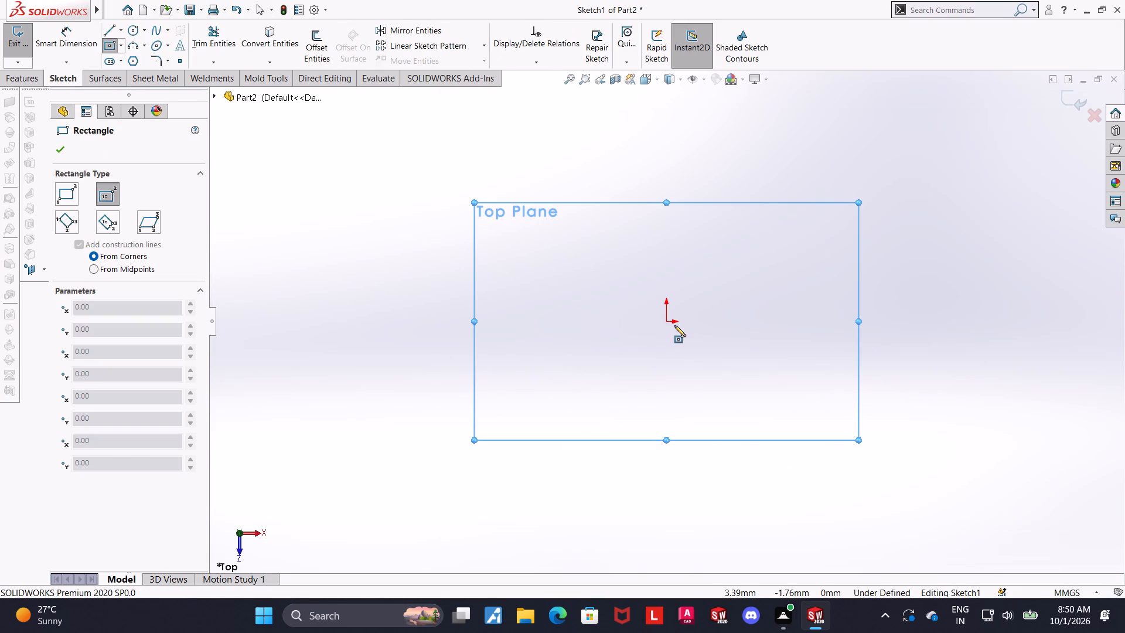
pyautogui.click(667, 321)
pyautogui.click(824, 136)
pyautogui.press('Escape')
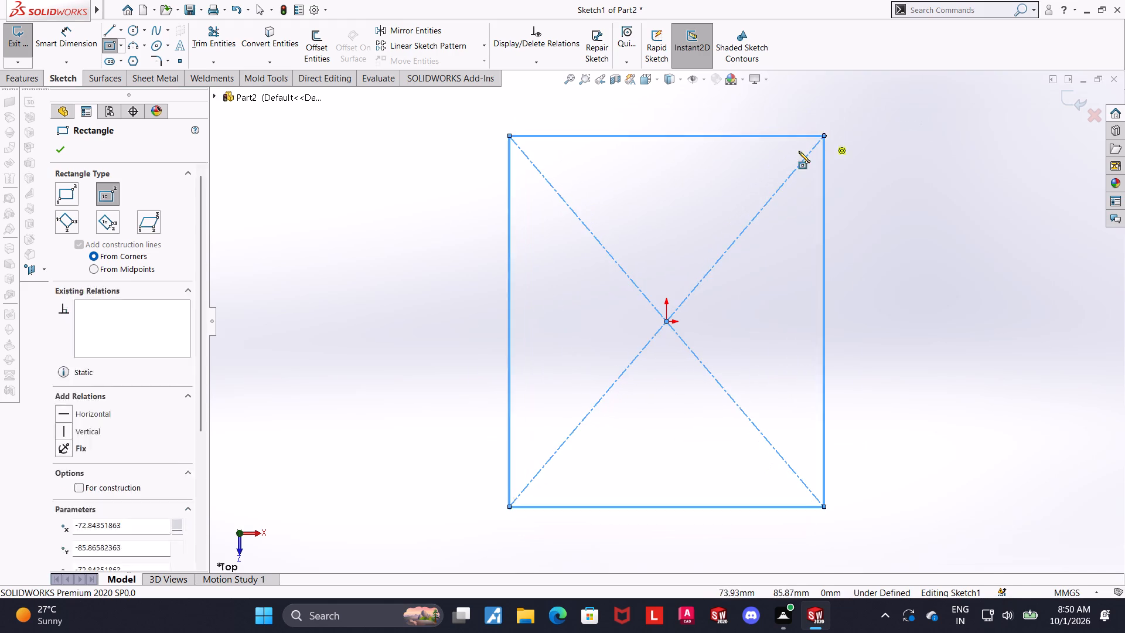
# Dimension the rectangle's upper horizontal side to 275 mm.
pyautogui.click(85, 38)
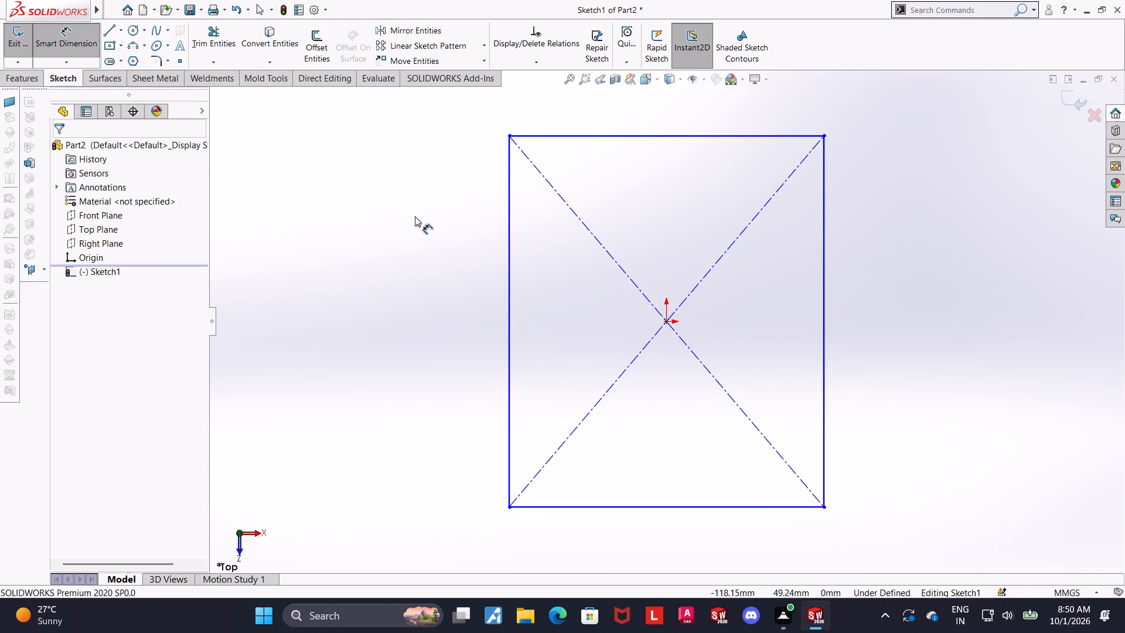
pyautogui.scroll(2, 418, 219)
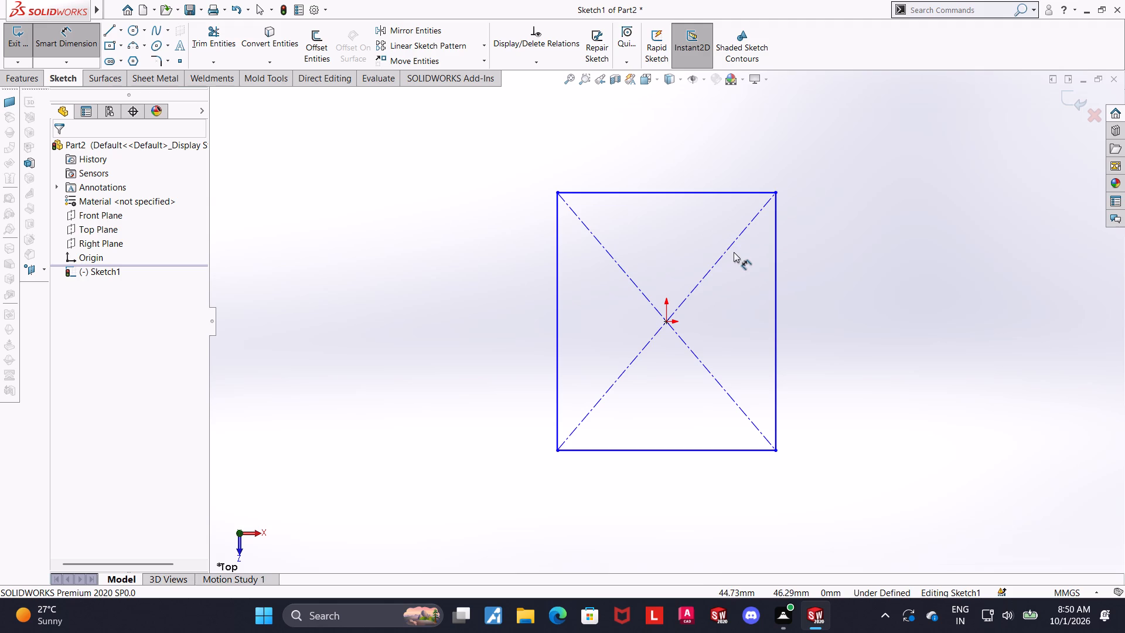
pyautogui.click(666, 195)
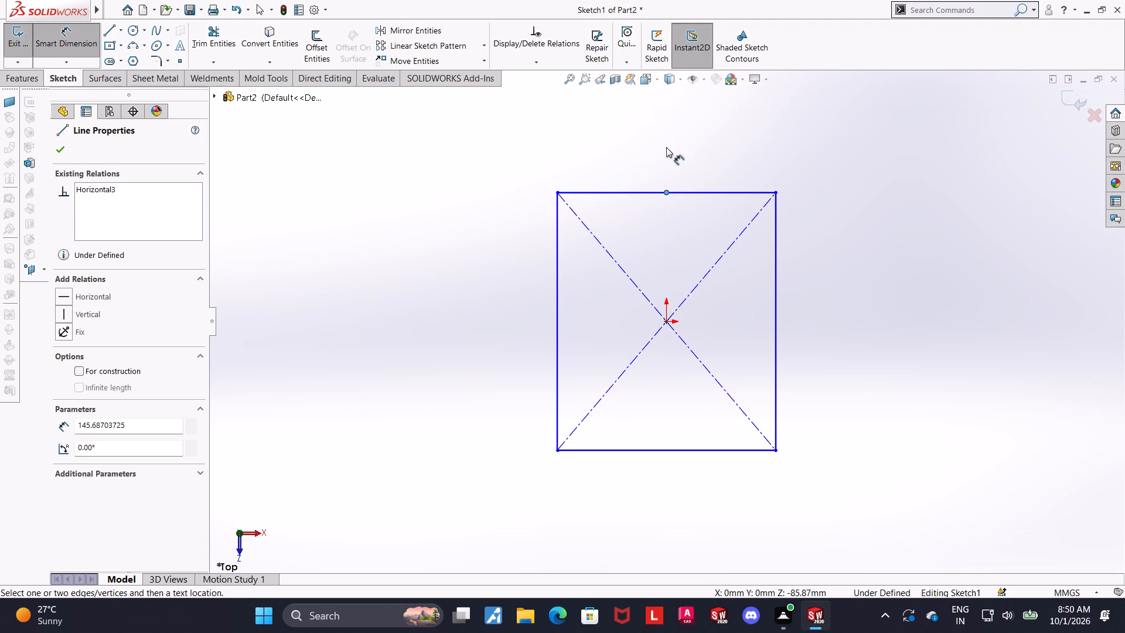
pyautogui.press('Escape')
pyautogui.click(629, 190)
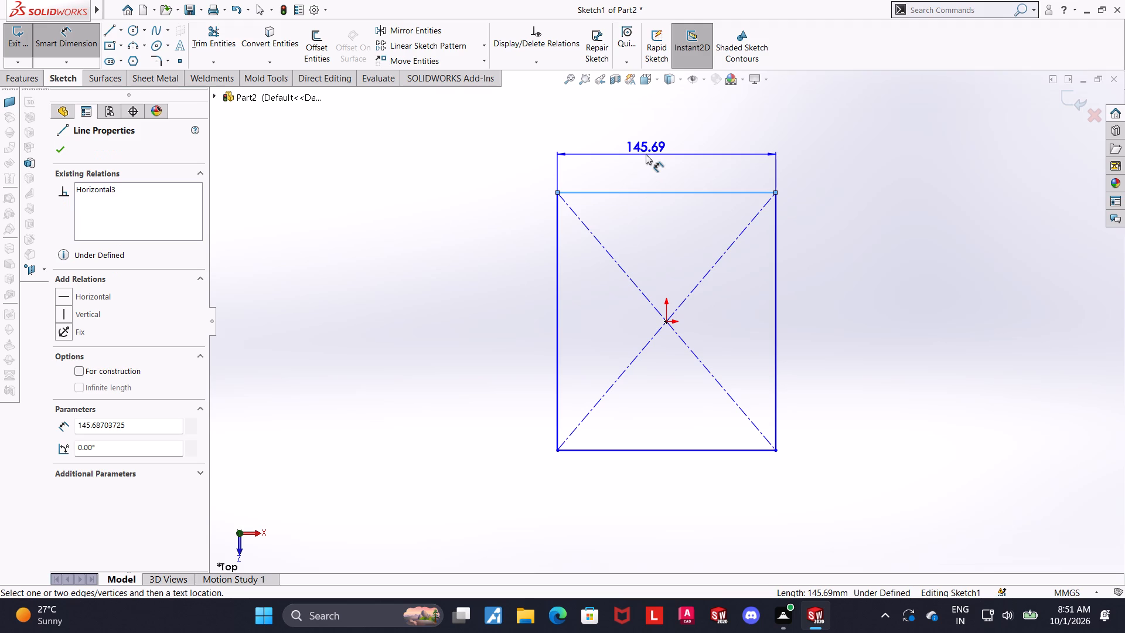
pyautogui.click(646, 154)
pyautogui.press('2')
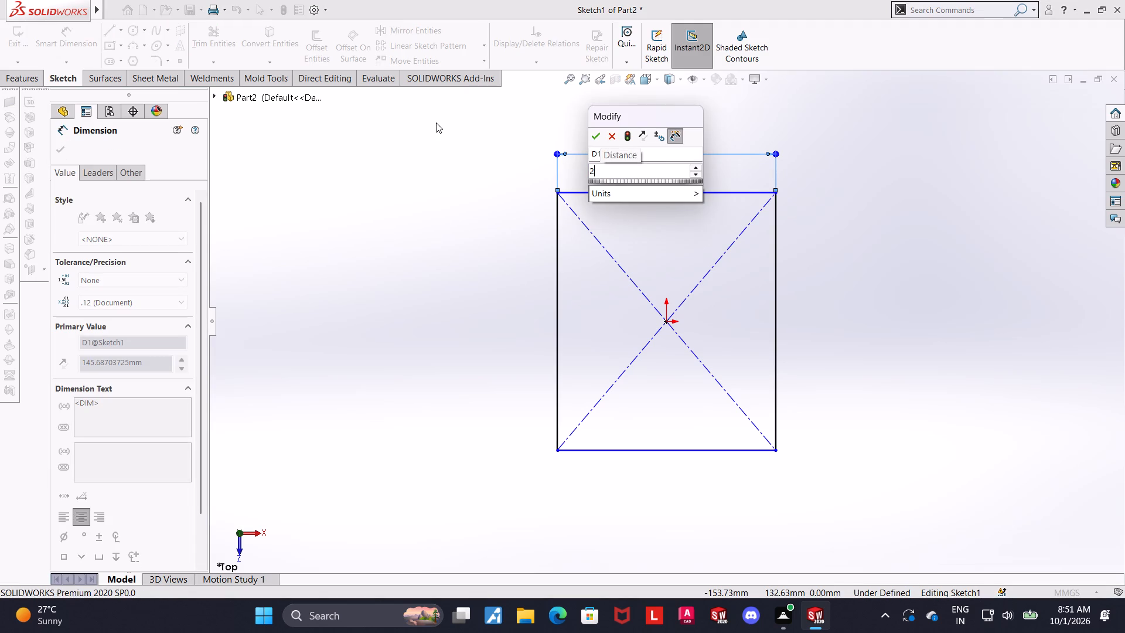
pyautogui.write('75')
pyautogui.press('Return')
pyautogui.press('Escape')
# Dimension the rectangle's vertical side to 275 mm and exit the sketch.
pyautogui.click(93, 31)
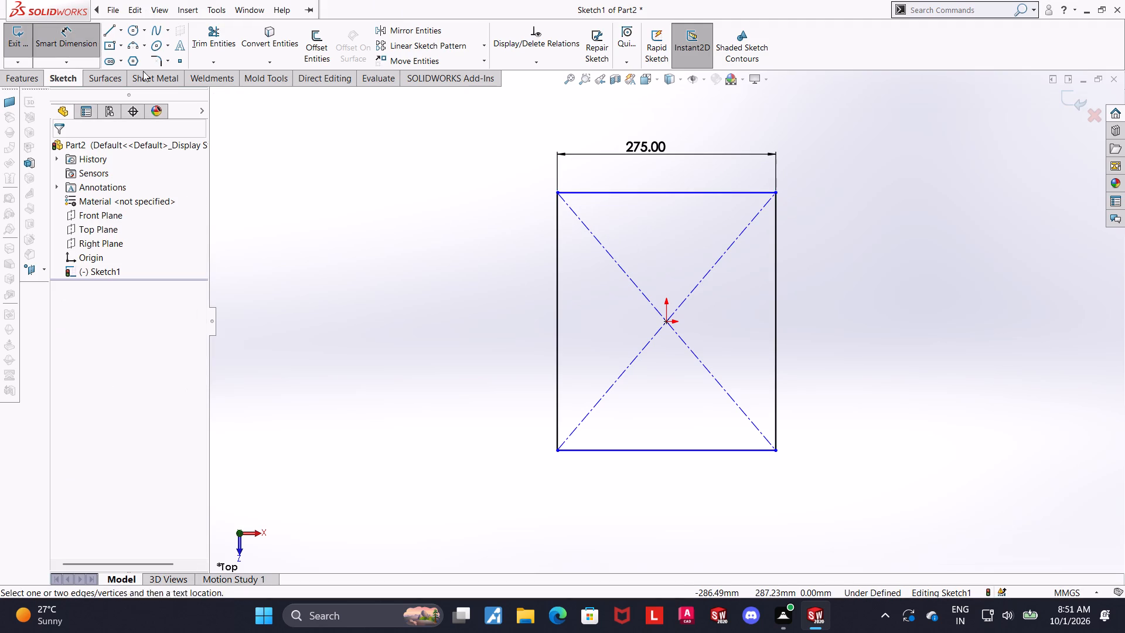
pyautogui.click(557, 306)
pyautogui.click(510, 297)
pyautogui.press('2')
pyautogui.write('75')
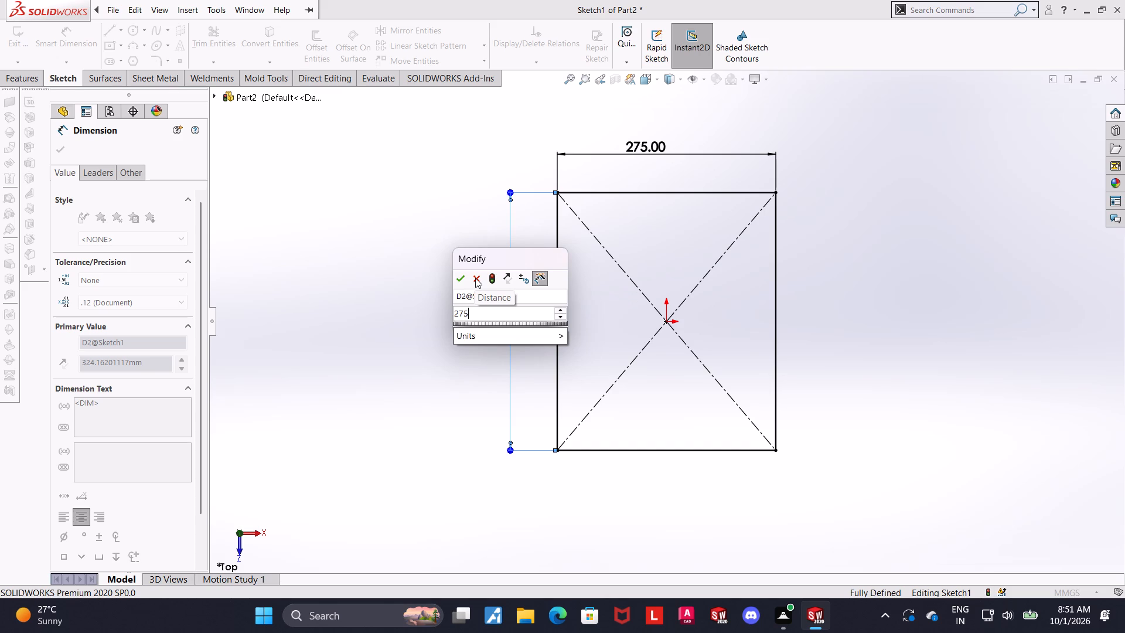
pyautogui.press('Return')
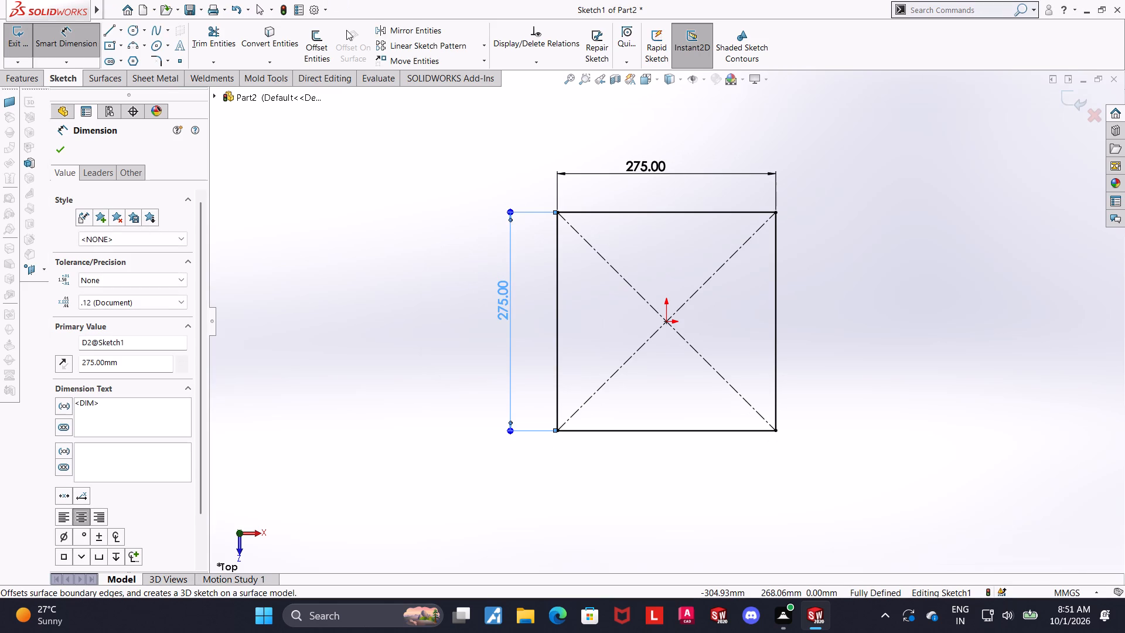
pyautogui.click(1078, 93)
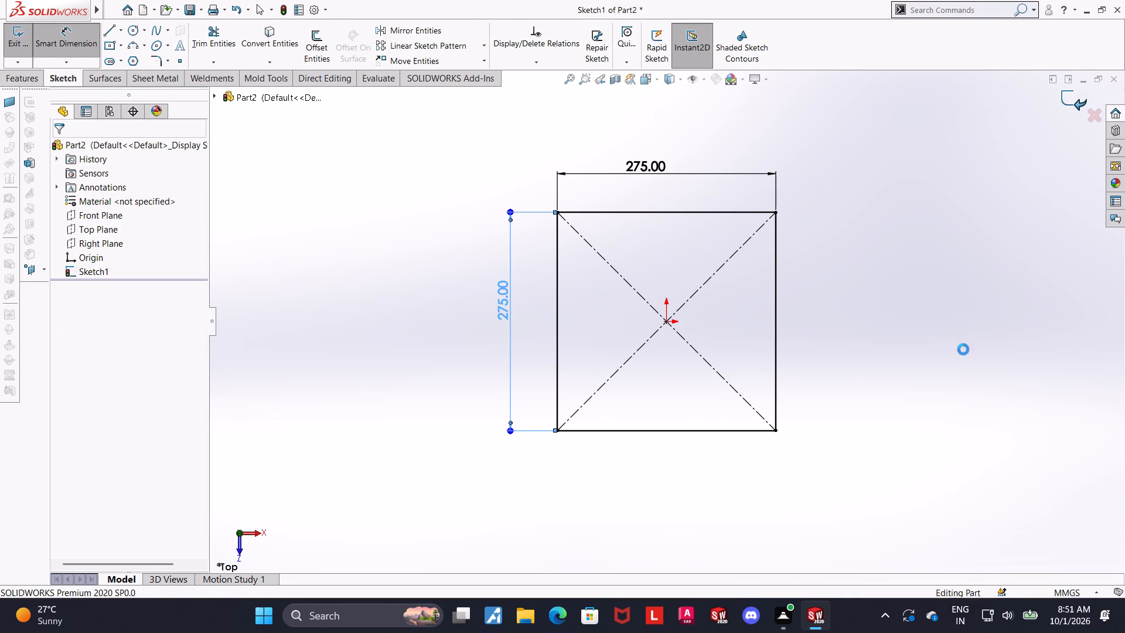
# Extrude the 275 mm square sketch as a blind boss 20 mm deep.
pyautogui.click(847, 387)
pyautogui.click(91, 277)
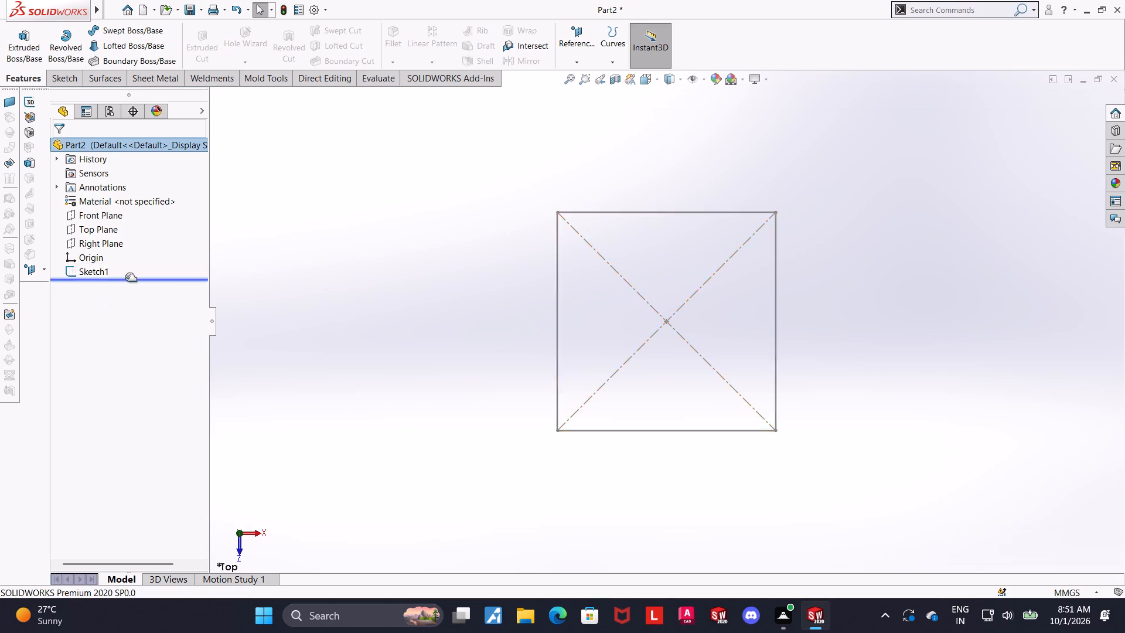
pyautogui.click(84, 271)
pyautogui.click(274, 302)
pyautogui.click(81, 268)
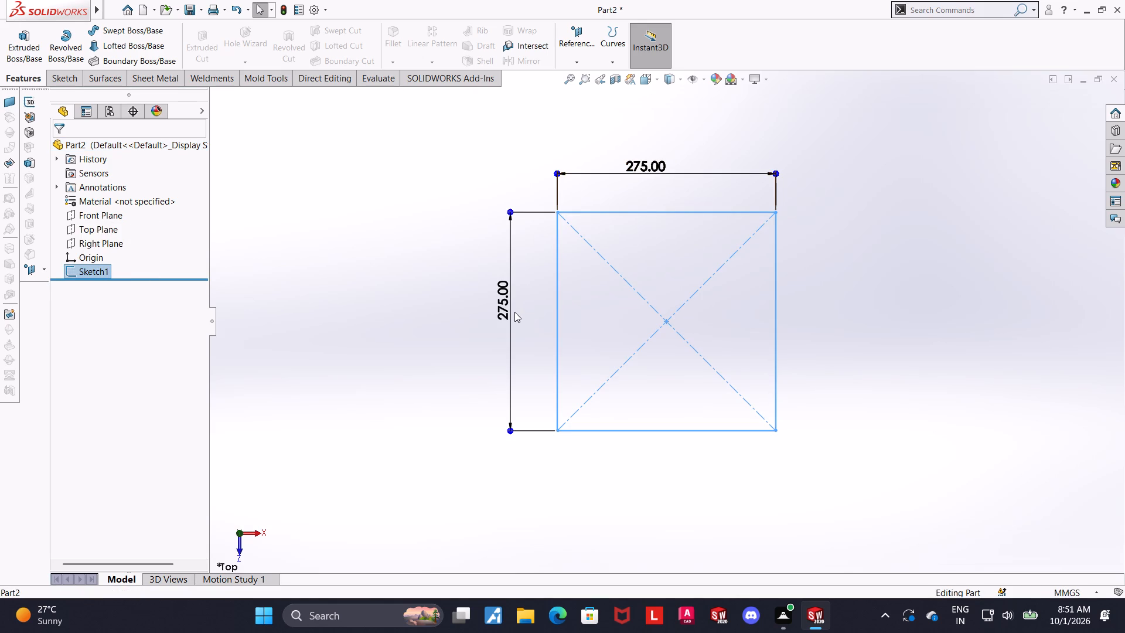
pyautogui.click(941, 194)
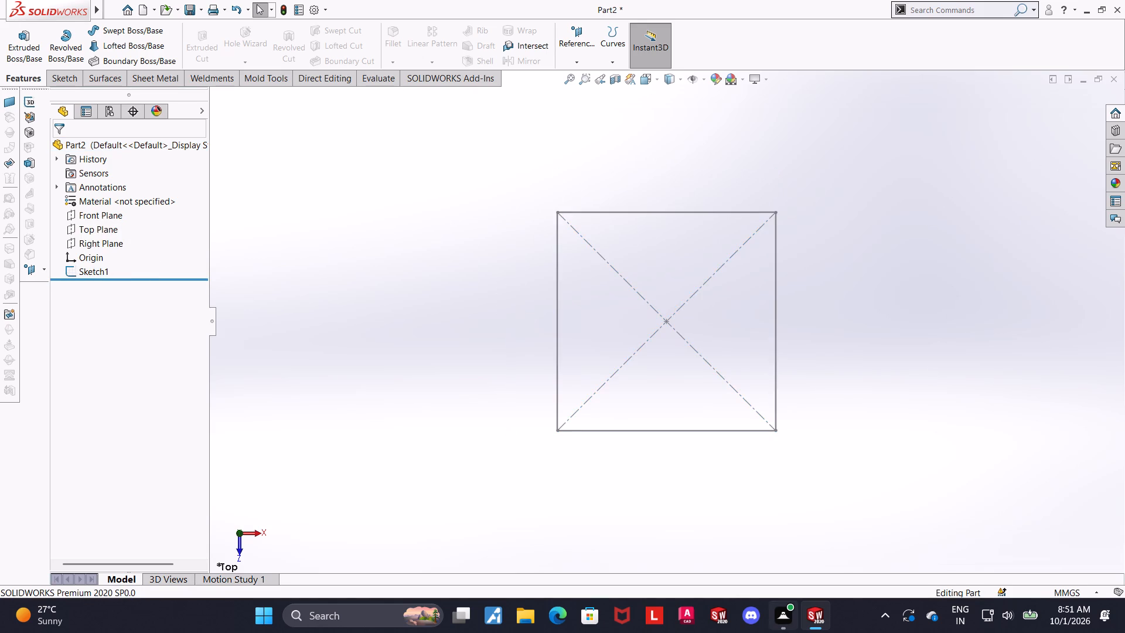
pyautogui.moveTo(780, 550); pyautogui.dragTo(783, 446, button='middle')
pyautogui.click(19, 67)
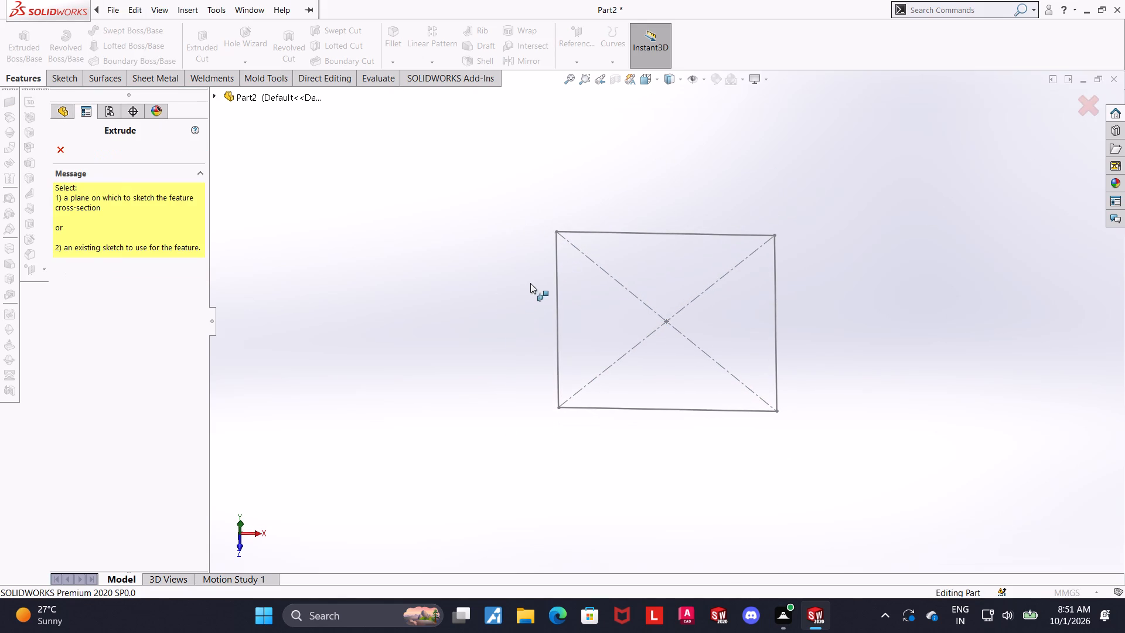
pyautogui.click(555, 285)
pyautogui.moveTo(520, 284); pyautogui.dragTo(497, 259, button='middle')
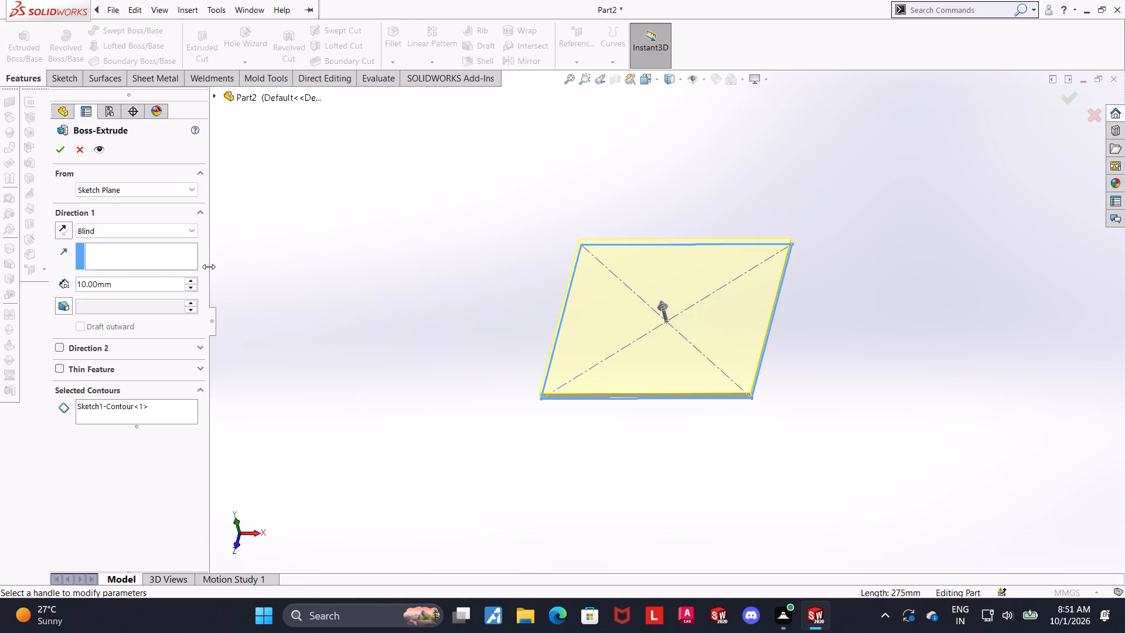
pyautogui.click(138, 282)
pyautogui.moveTo(140, 281); pyautogui.dragTo(3, 279)
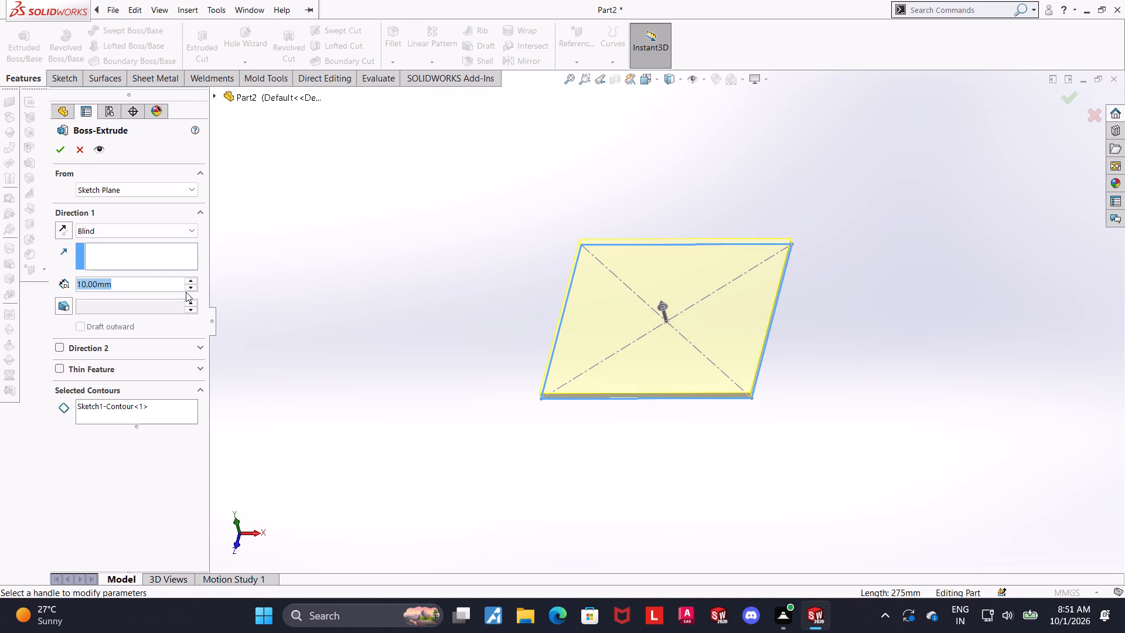
pyautogui.write('20')
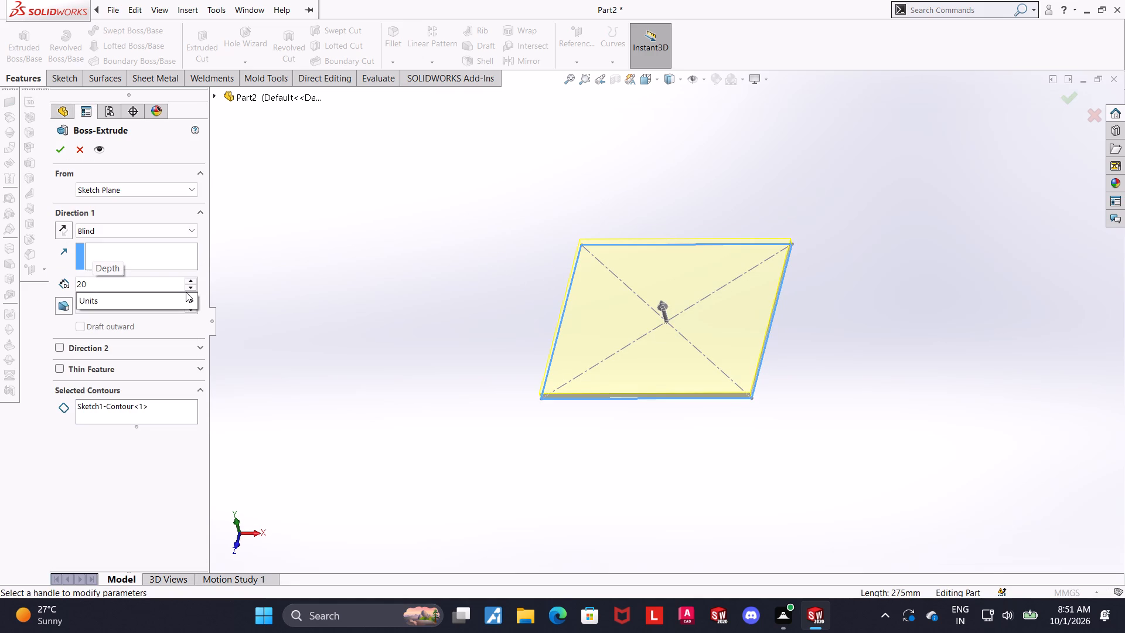
pyautogui.press('Return')
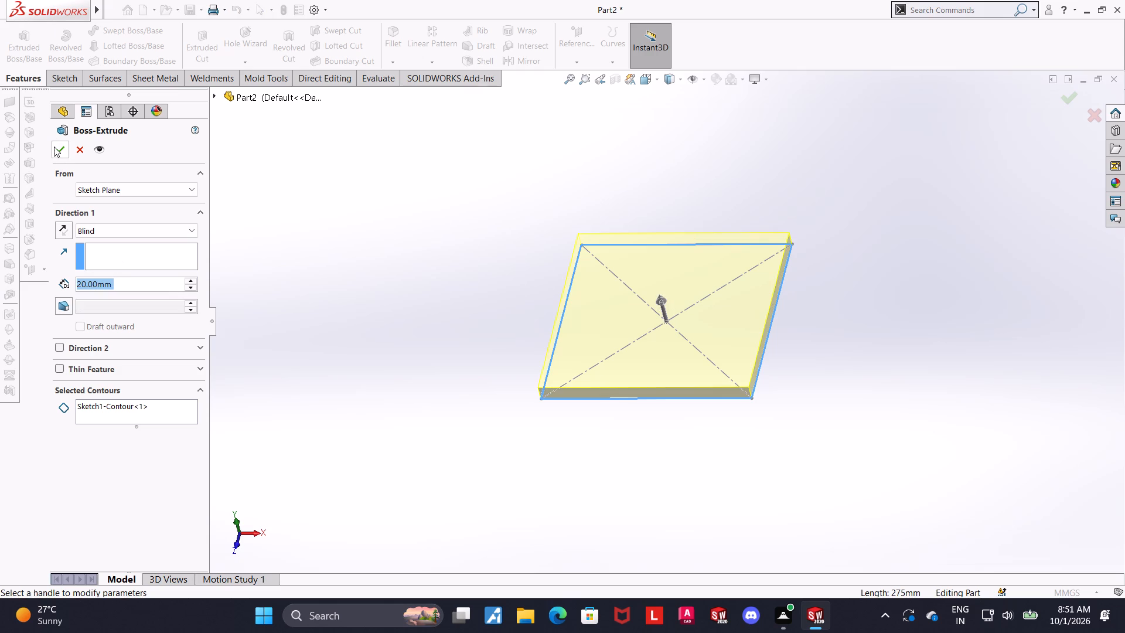
pyautogui.click(54, 147)
# Fillet the plate's four vertical corner edges with a symmetric 30 mm radius.
pyautogui.click(582, 353)
pyautogui.click(460, 335)
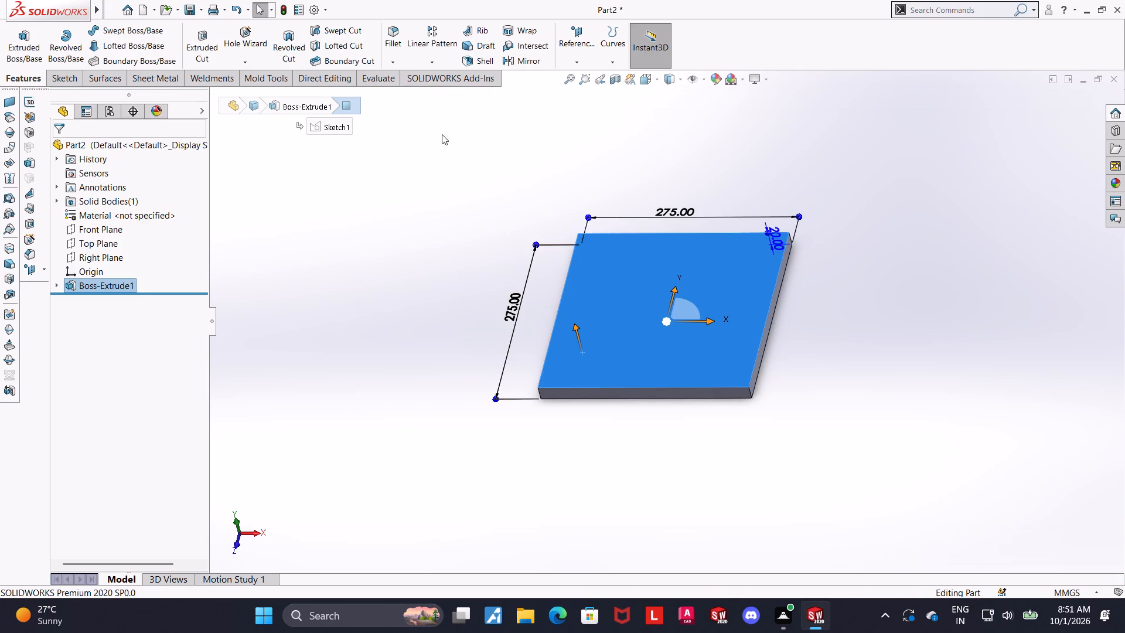
pyautogui.click(390, 39)
pyautogui.moveTo(530, 468); pyautogui.dragTo(544, 457, button='middle')
pyautogui.scroll(-6, 560, 379)
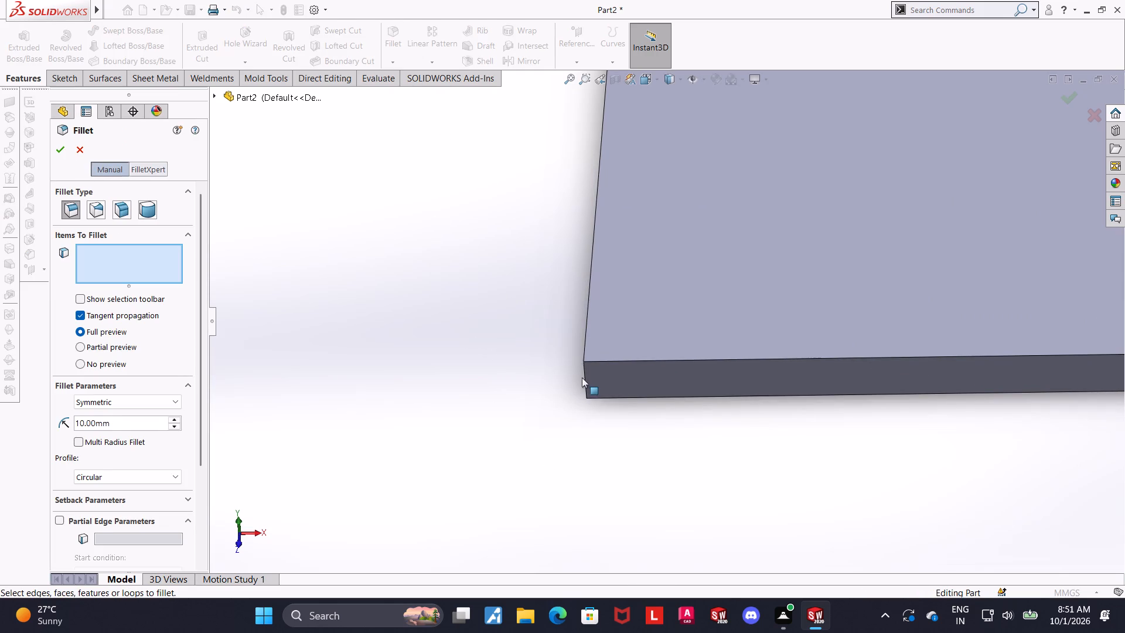
pyautogui.click(585, 377)
pyautogui.scroll(4, 582, 397)
pyautogui.write('30')
pyautogui.press('Return')
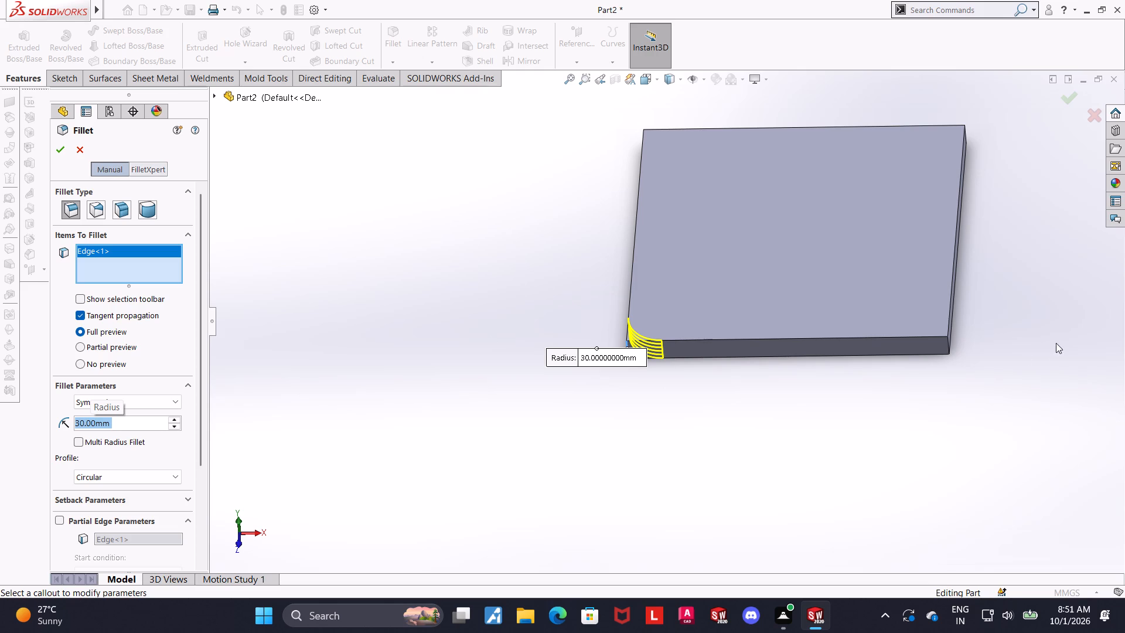
pyautogui.click(947, 344)
pyautogui.scroll(3, 956, 342)
pyautogui.scroll(-4, 953, 253)
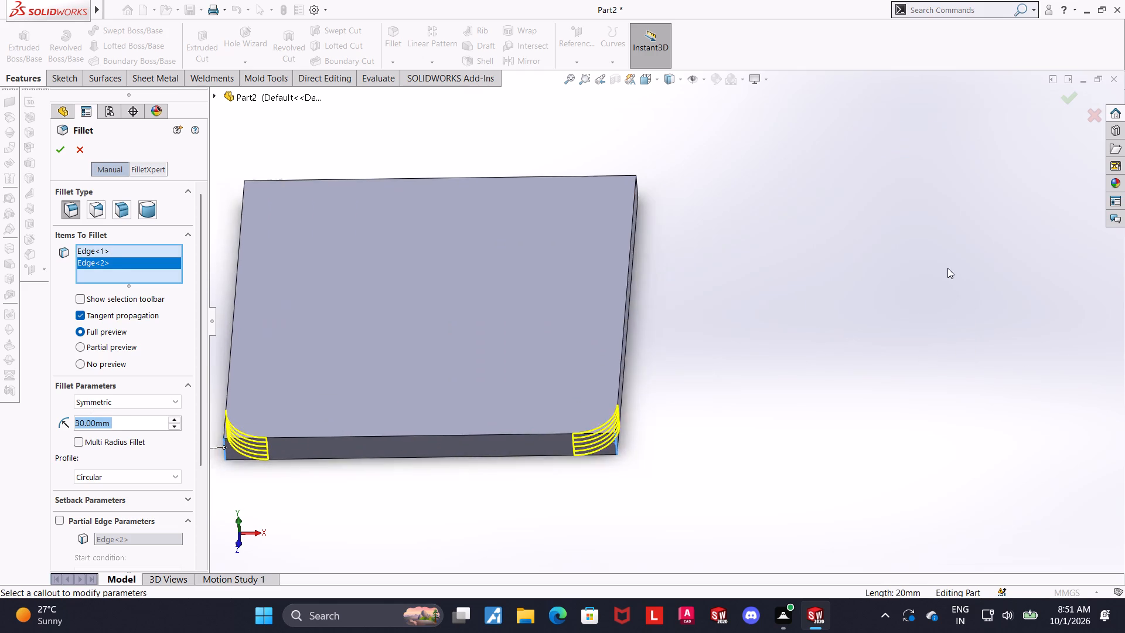
pyautogui.moveTo(939, 264); pyautogui.dragTo(953, 349, button='middle')
pyautogui.scroll(5, 582, 246)
pyautogui.moveTo(579, 239); pyautogui.dragTo(604, 420, button='middle')
pyautogui.scroll(-6, 518, 247)
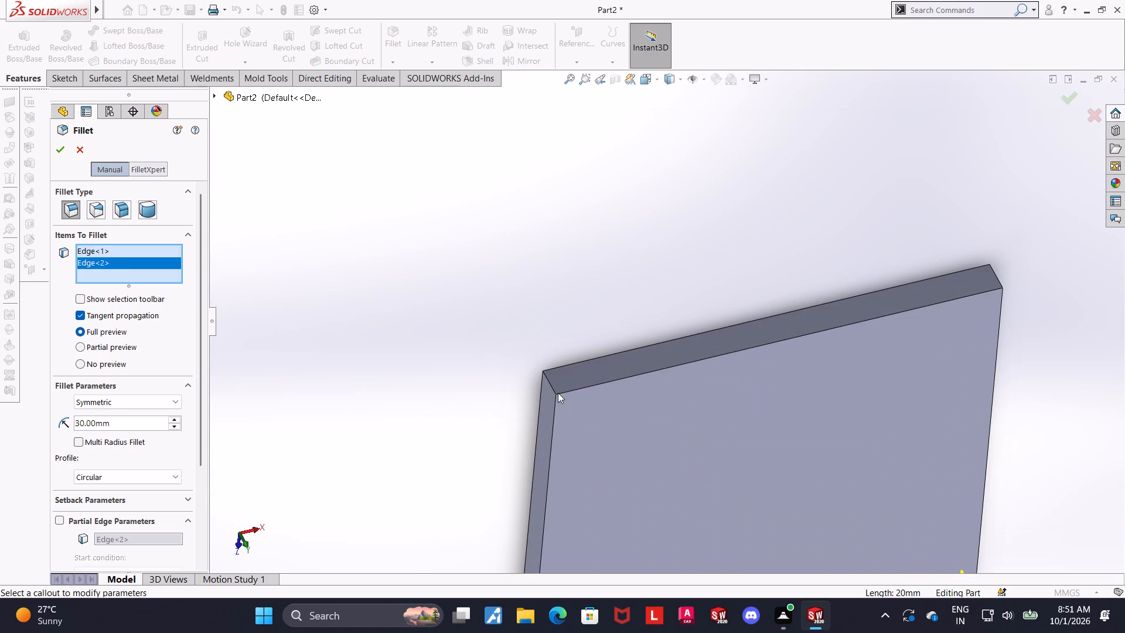
pyautogui.click(552, 387)
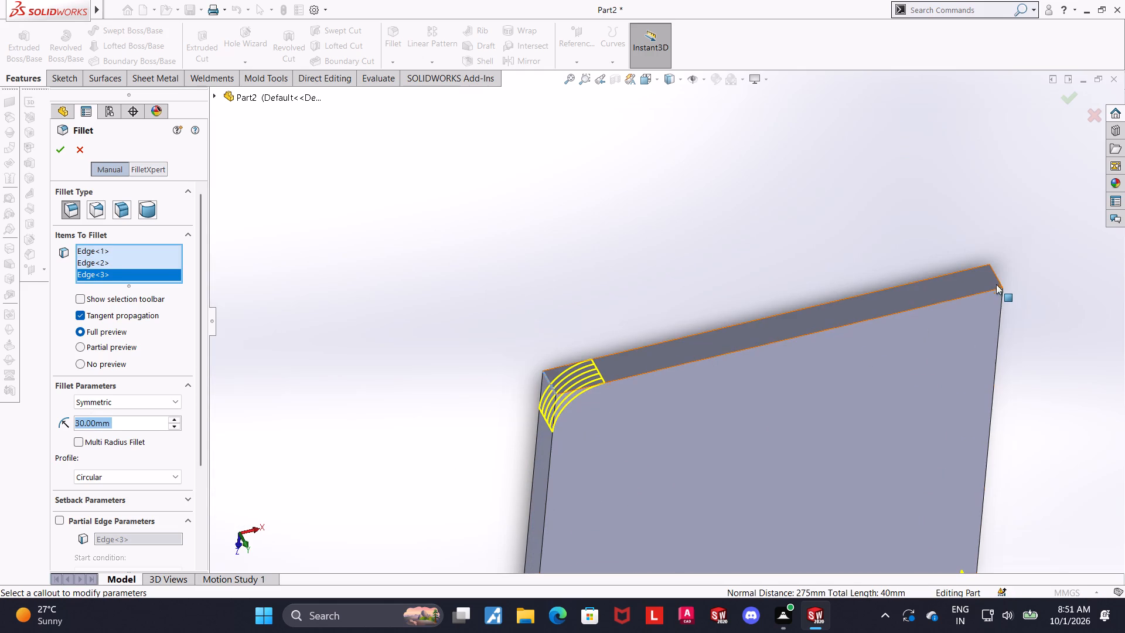
pyautogui.click(996, 277)
pyautogui.scroll(4, 1011, 401)
pyautogui.moveTo(959, 423); pyautogui.dragTo(921, 247, button='middle')
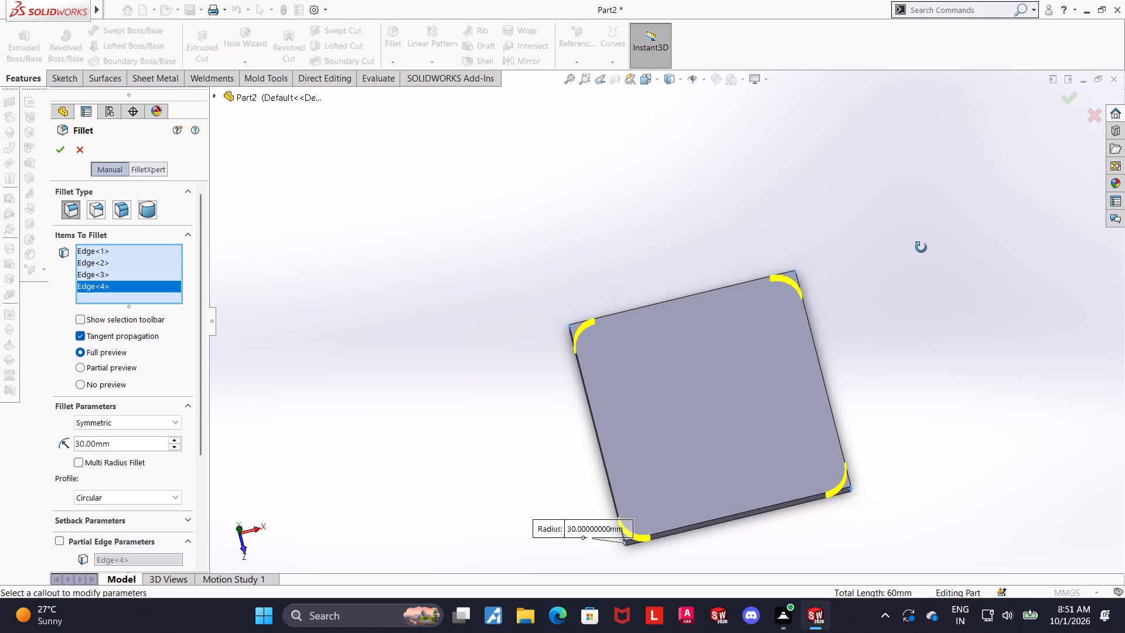
pyautogui.moveTo(921, 247); pyautogui.dragTo(921, 244, button='middle')
pyautogui.scroll(4, 921, 244)
pyautogui.moveTo(862, 419); pyautogui.dragTo(869, 314, button='middle')
pyautogui.doubleClick(51, 151)
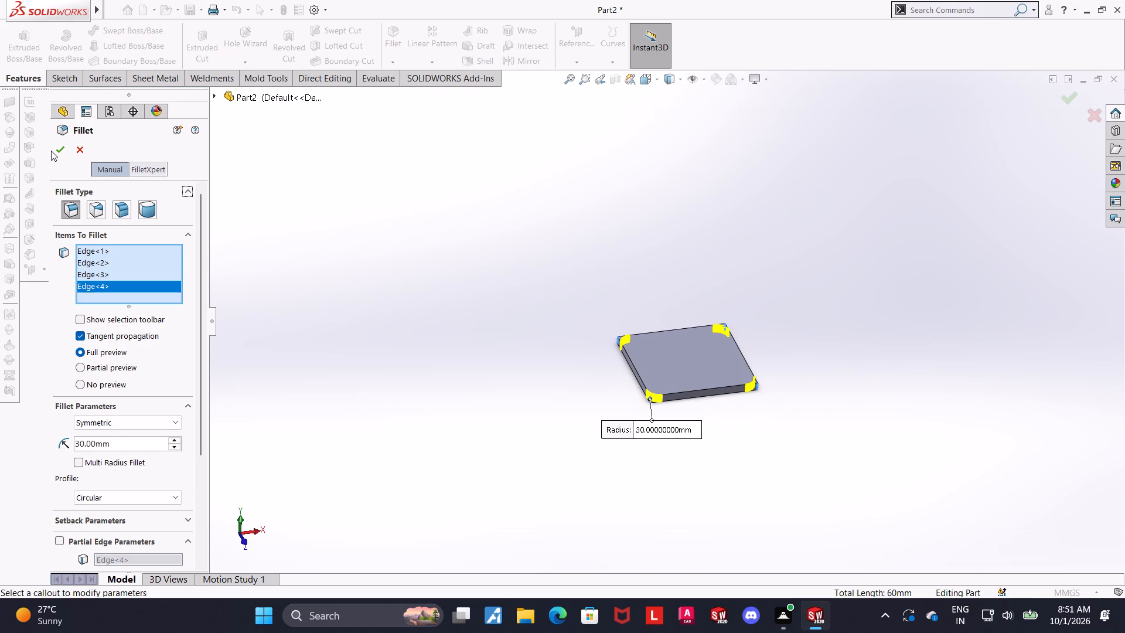
# Chamfer the plate's top perimeter edge with a 10 mm distance at 45 degrees, using tangent propagation.
pyautogui.scroll(-5, 727, 380)
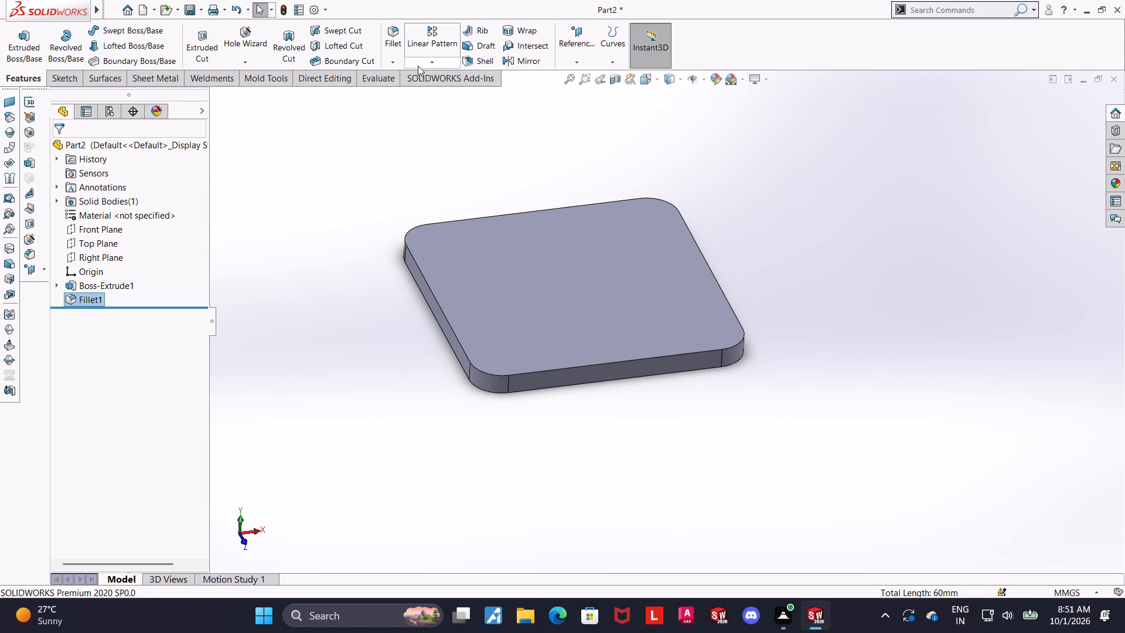
pyautogui.click(389, 64)
pyautogui.click(412, 93)
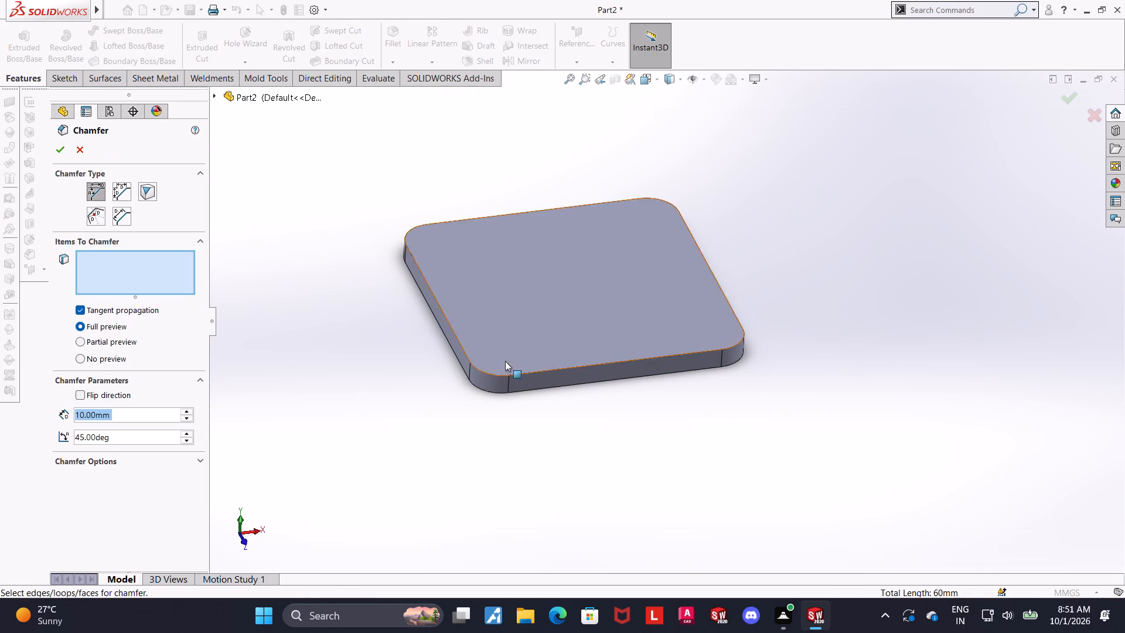
pyautogui.click(594, 365)
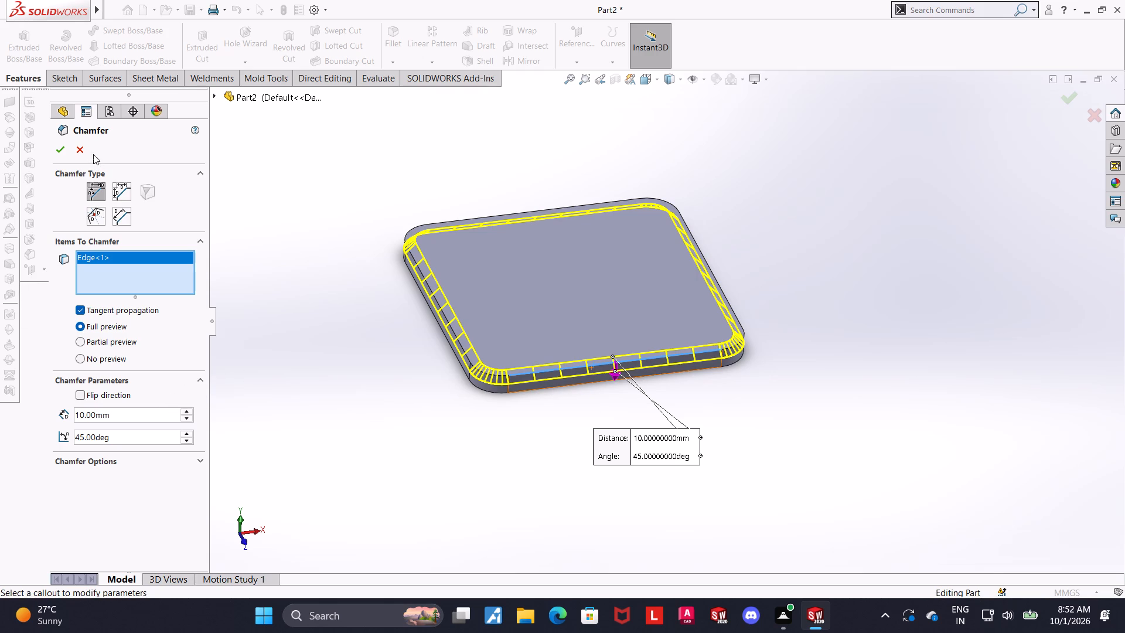
pyautogui.click(65, 144)
pyautogui.click(475, 488)
# On the plate's top face, sketch a centre rectangle about 186 mm wide and 208 mm high, centred on the origin.
pyautogui.moveTo(686, 414); pyautogui.dragTo(677, 374, button='middle')
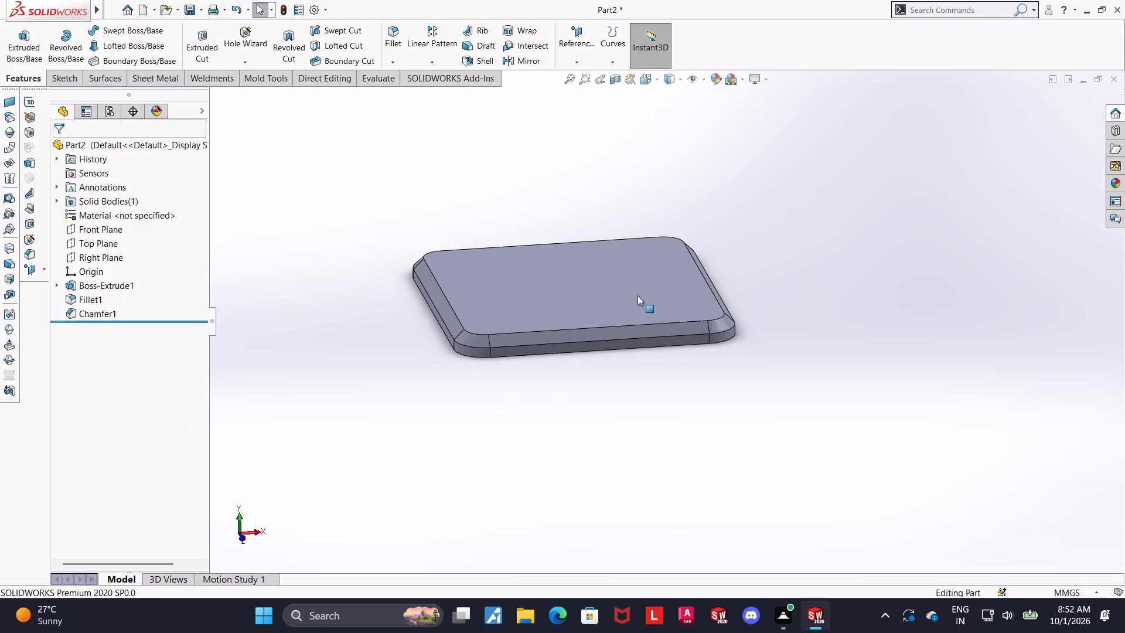
pyautogui.rightClick(635, 284)
pyautogui.click(717, 268)
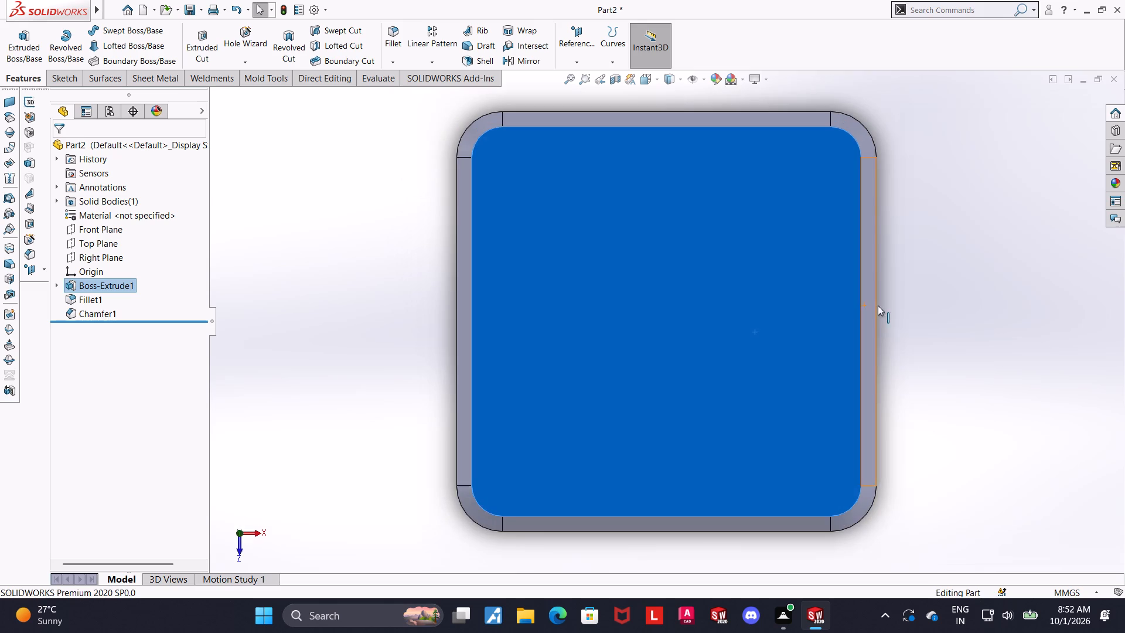
pyautogui.click(976, 306)
pyautogui.click(468, 155)
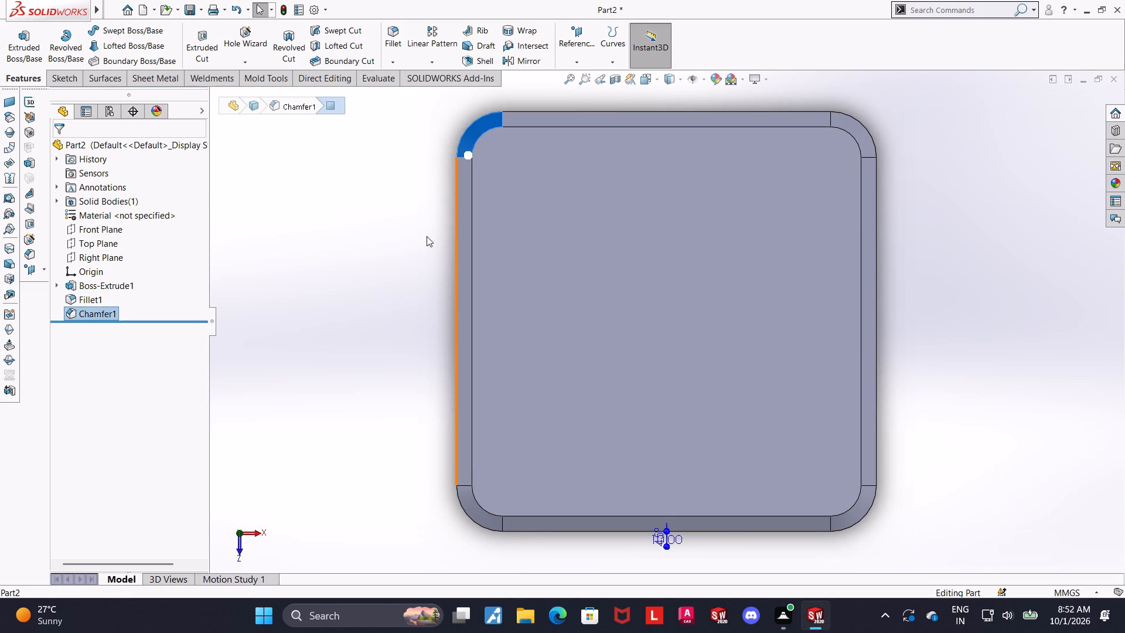
pyautogui.click(427, 236)
pyautogui.click(625, 250)
pyautogui.click(674, 211)
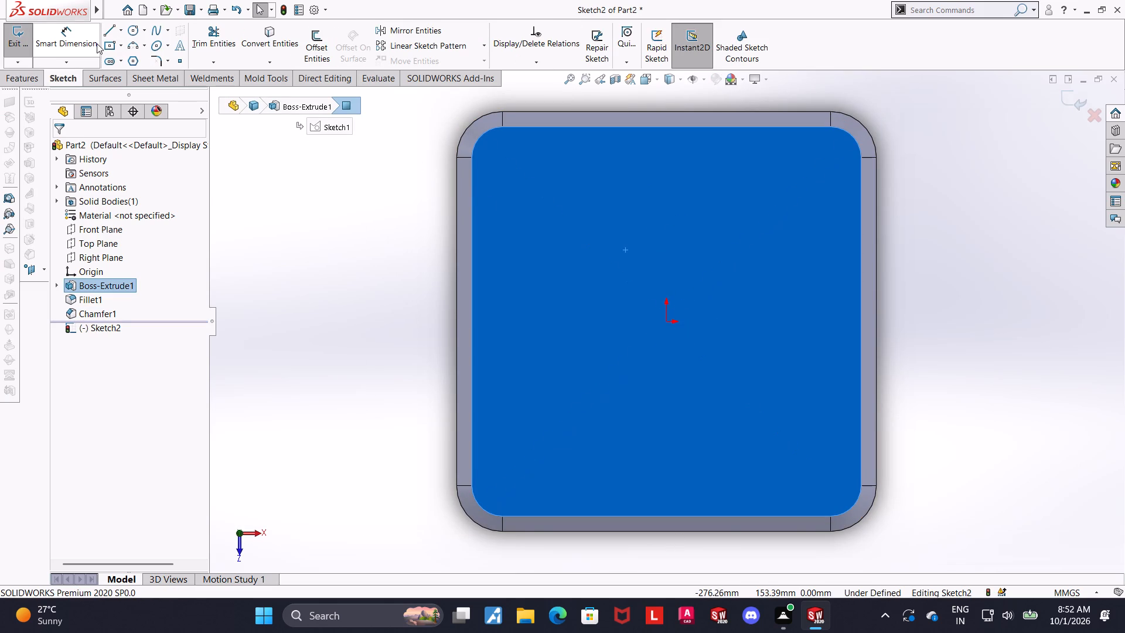
pyautogui.click(110, 43)
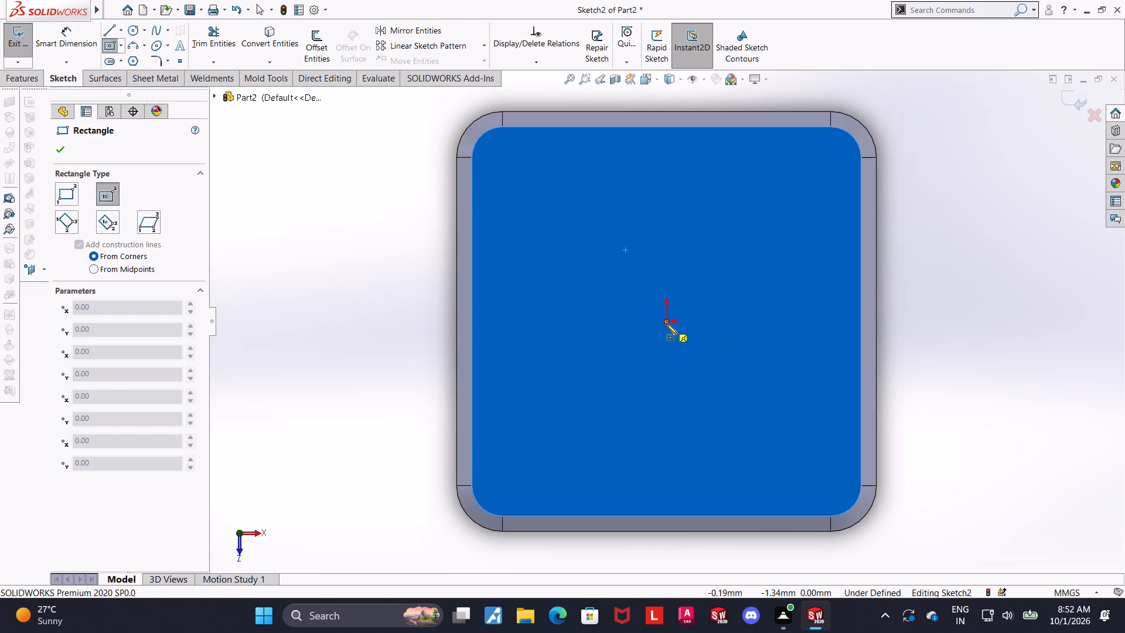
pyautogui.click(666, 324)
pyautogui.click(809, 162)
pyautogui.press('Escape')
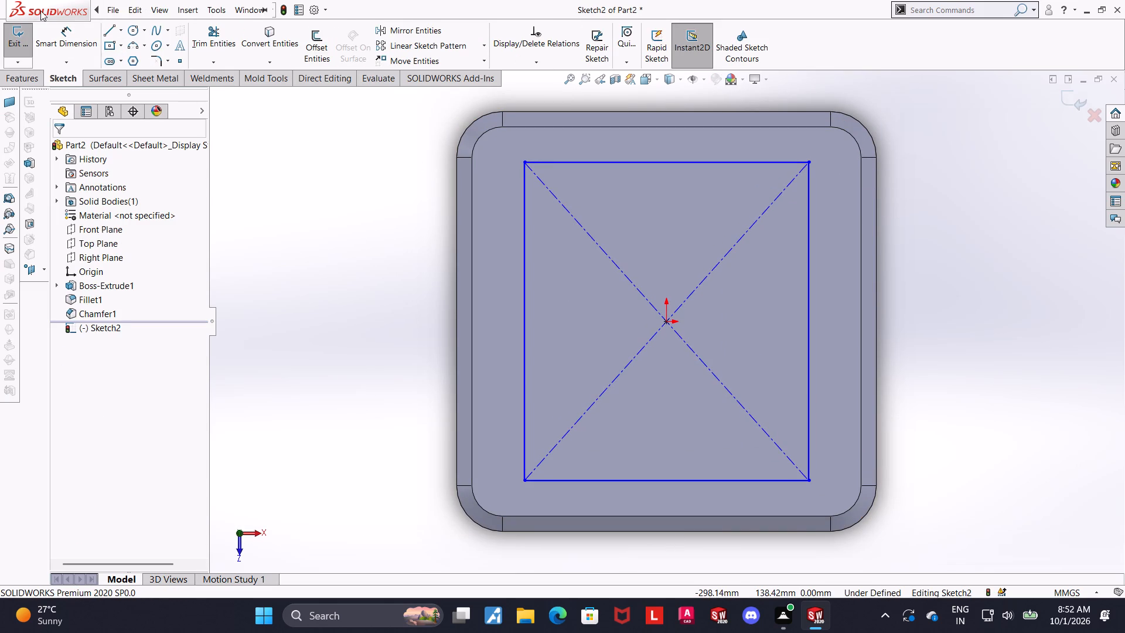
# Dimension the rectangle's upper horizontal side to 175 mm.
pyautogui.click(77, 40)
pyautogui.click(605, 163)
pyautogui.scroll(3, 605, 163)
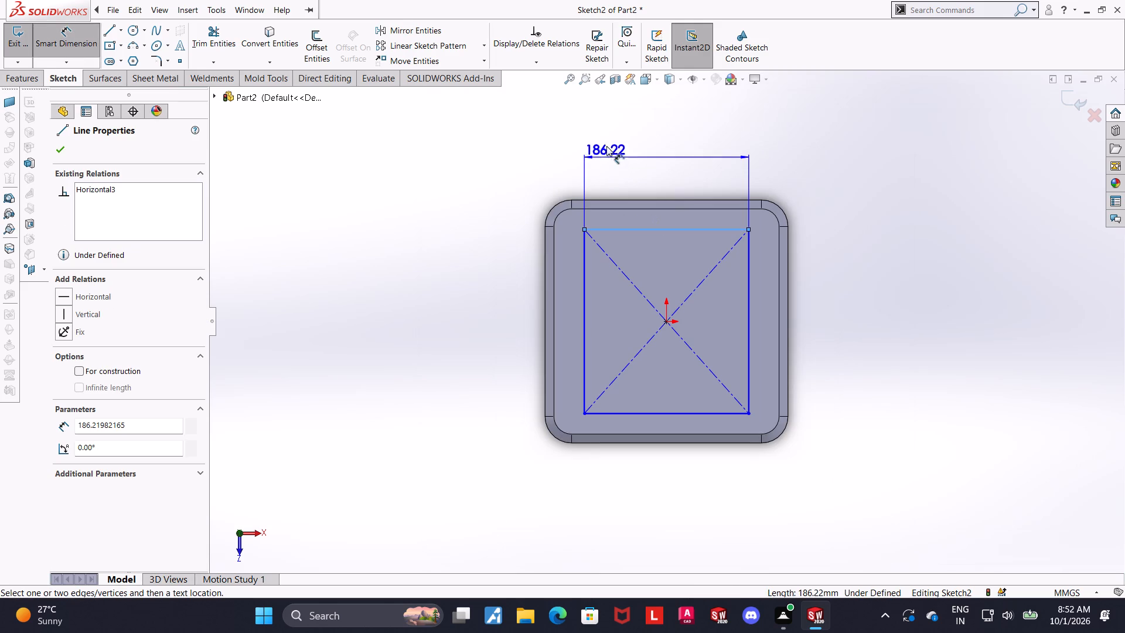
pyautogui.click(608, 132)
pyautogui.press('1')
pyautogui.write('75')
pyautogui.press('Return')
pyautogui.press('Escape')
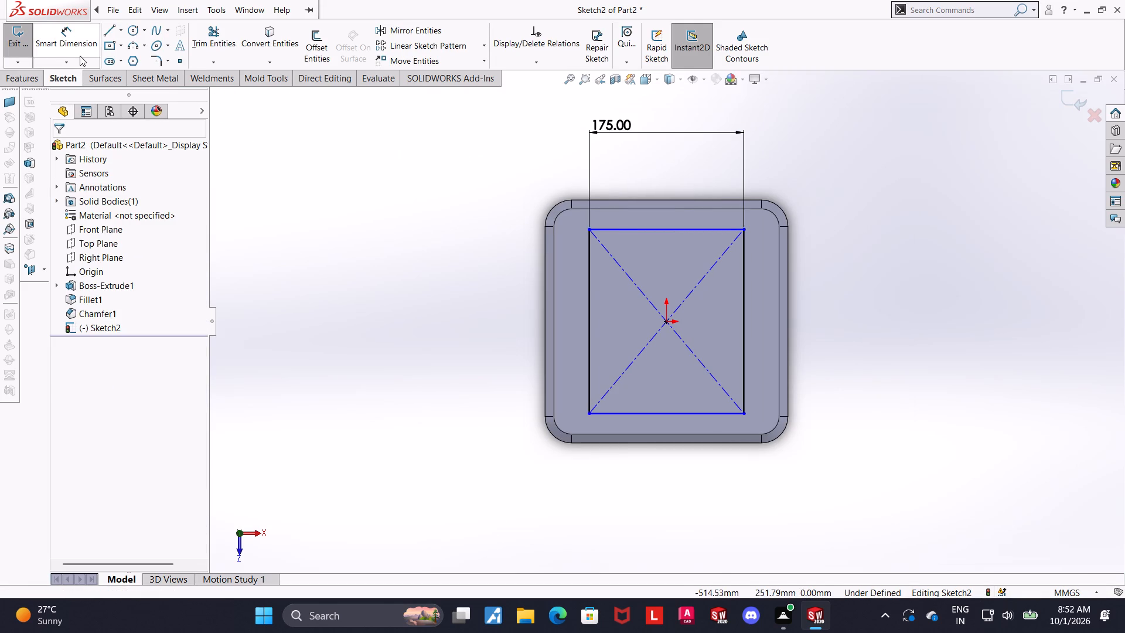
# Dimension the rectangle's left vertical side to 175 mm and exit the sketch.
pyautogui.click(80, 56)
pyautogui.click(591, 307)
pyautogui.click(482, 297)
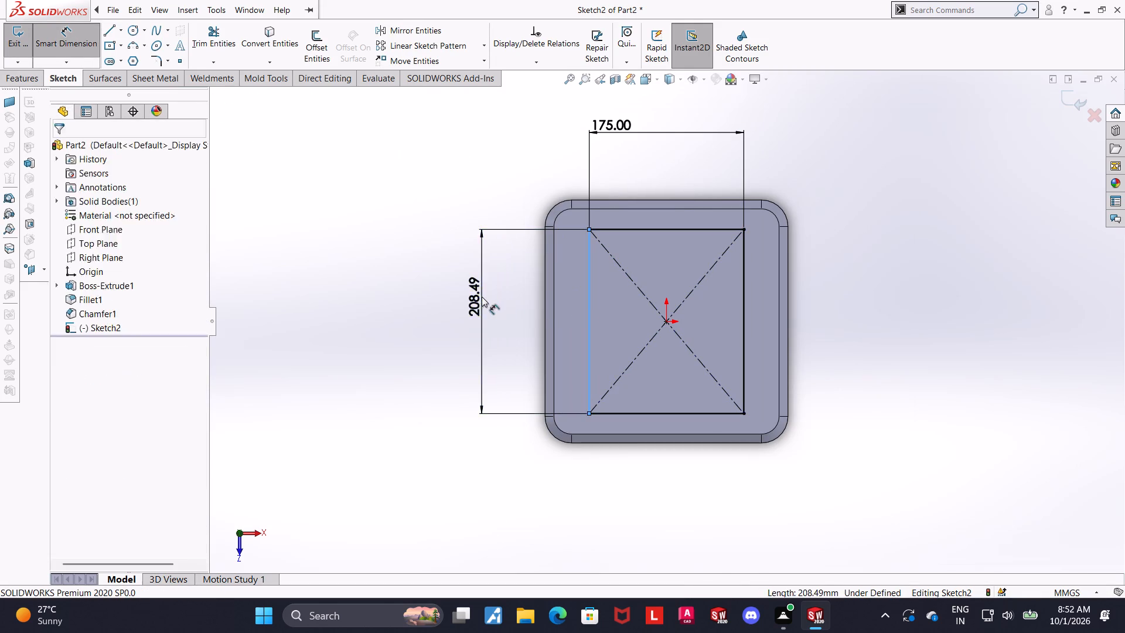
pyautogui.press('1')
pyautogui.press('7')
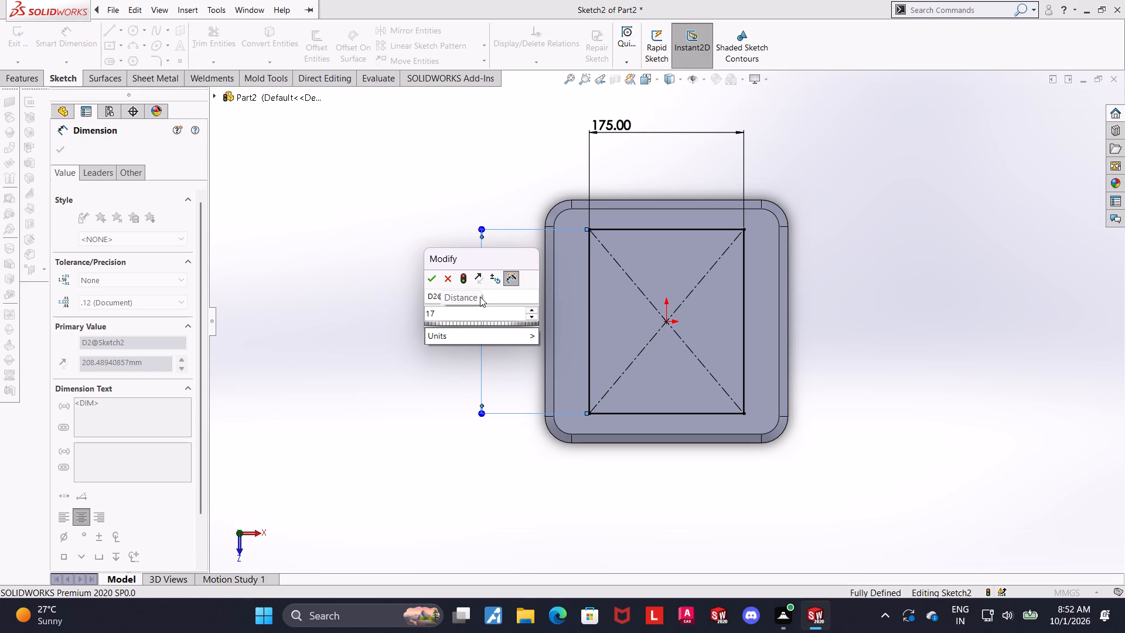
pyautogui.press('5')
pyautogui.press('Return')
pyautogui.press('Escape')
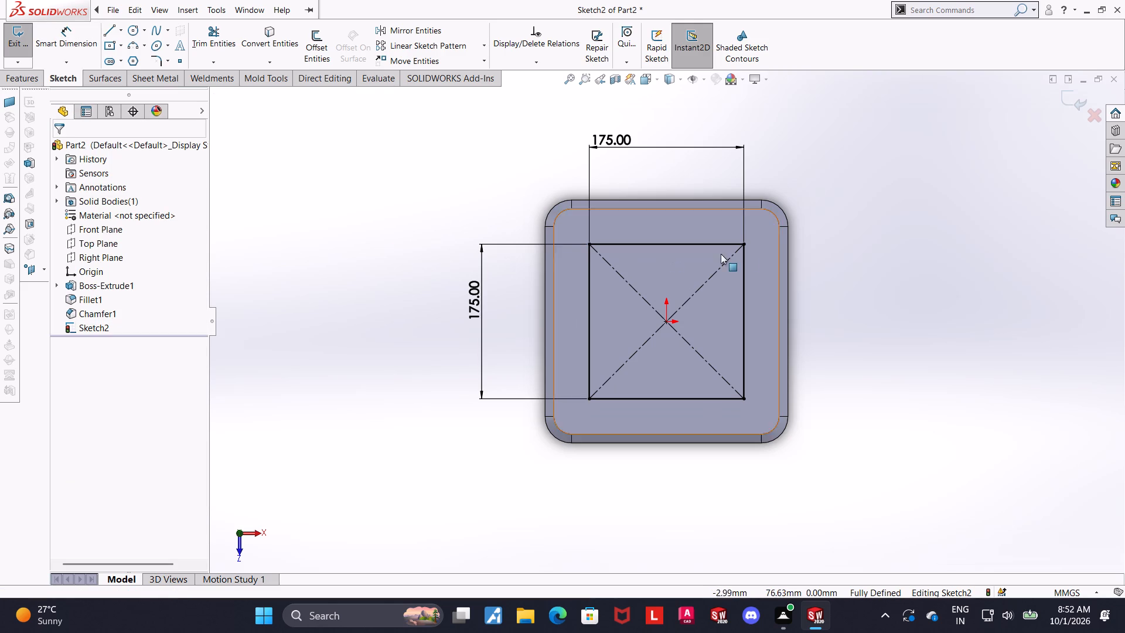
pyautogui.press('Escape')
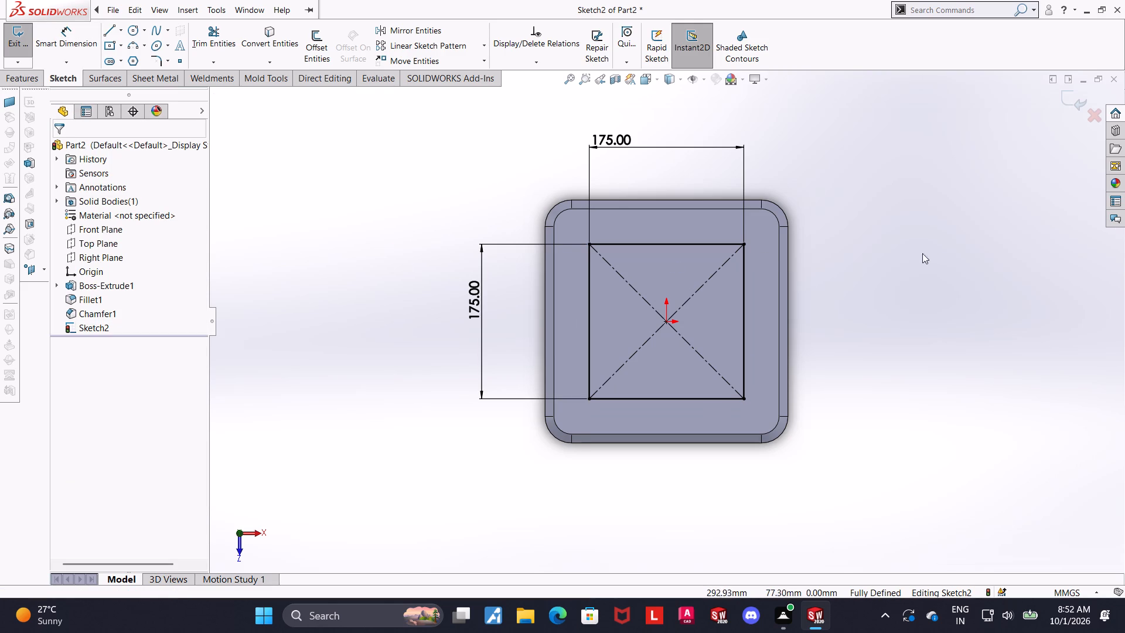
pyautogui.press('Escape')
pyautogui.click(1063, 97)
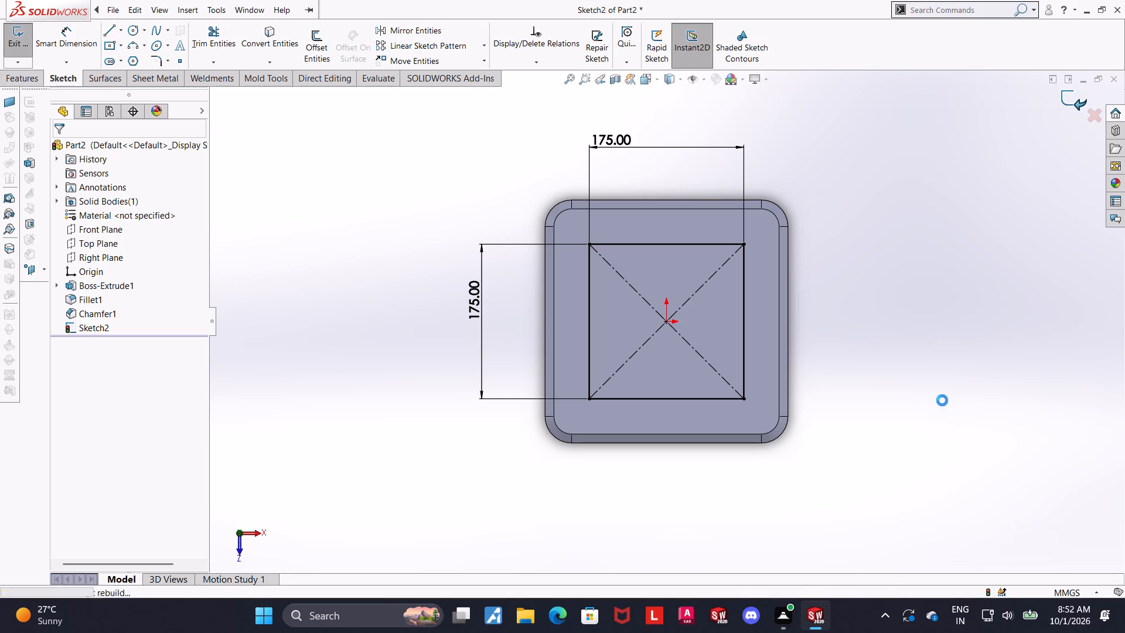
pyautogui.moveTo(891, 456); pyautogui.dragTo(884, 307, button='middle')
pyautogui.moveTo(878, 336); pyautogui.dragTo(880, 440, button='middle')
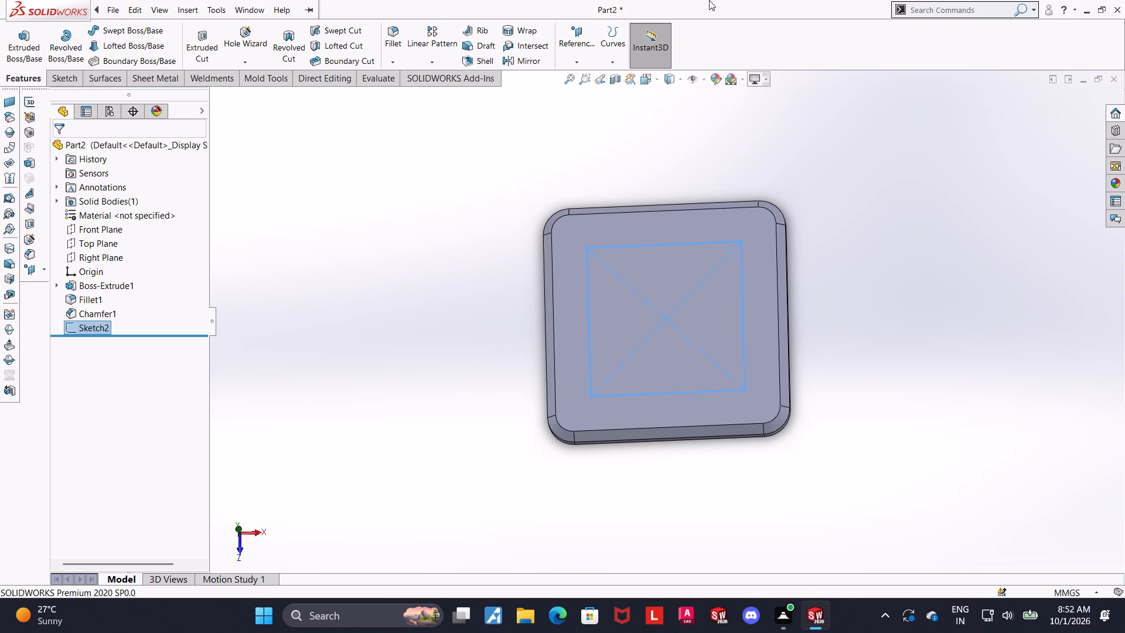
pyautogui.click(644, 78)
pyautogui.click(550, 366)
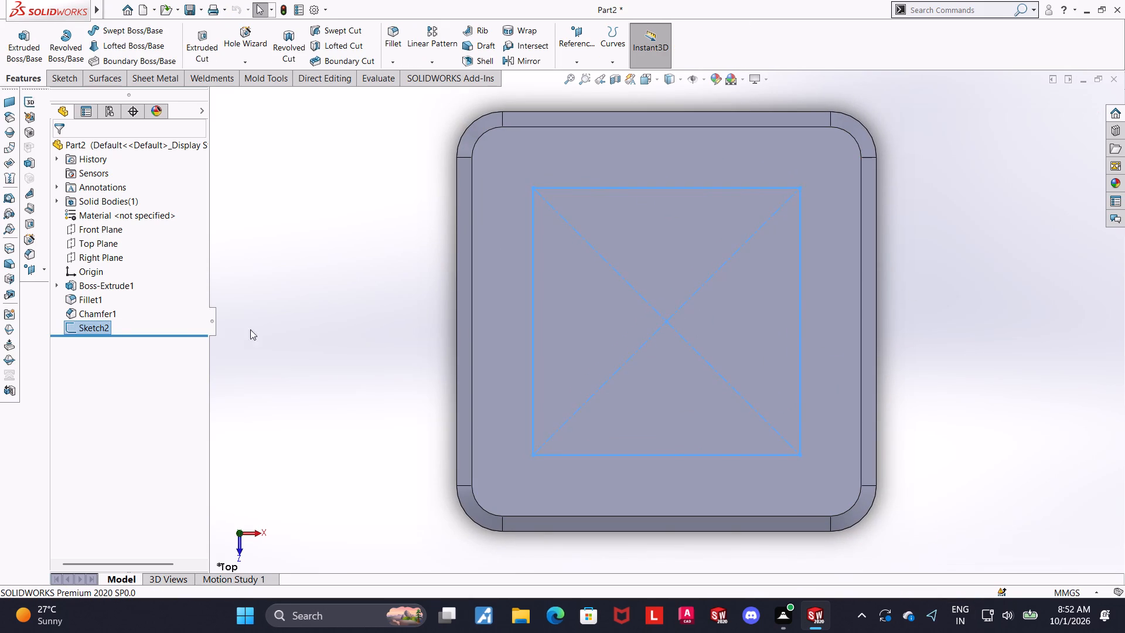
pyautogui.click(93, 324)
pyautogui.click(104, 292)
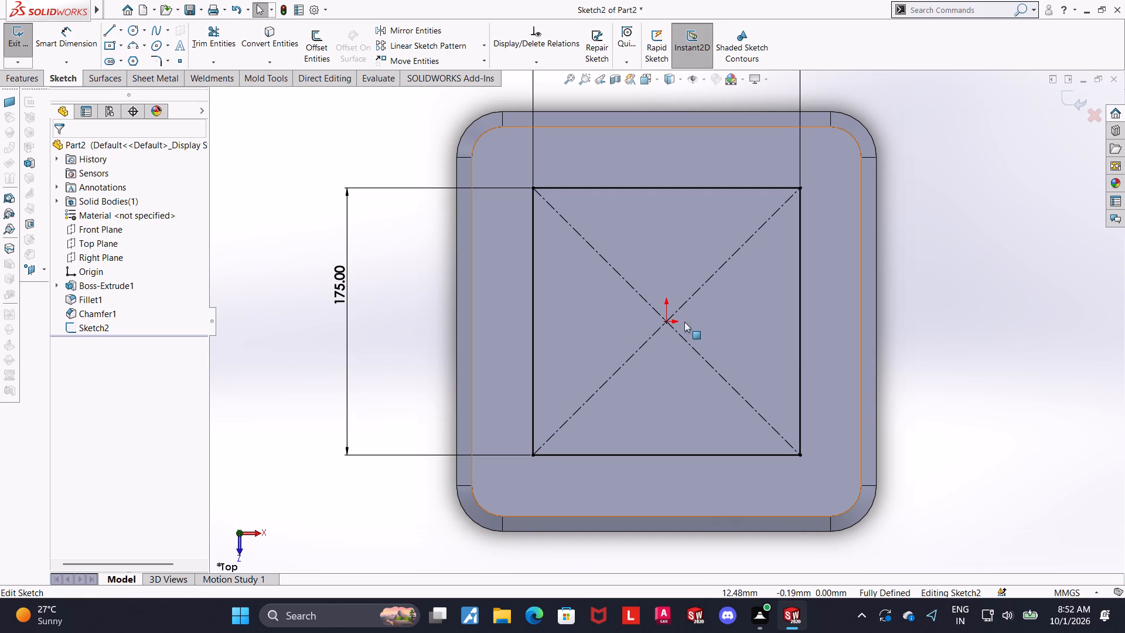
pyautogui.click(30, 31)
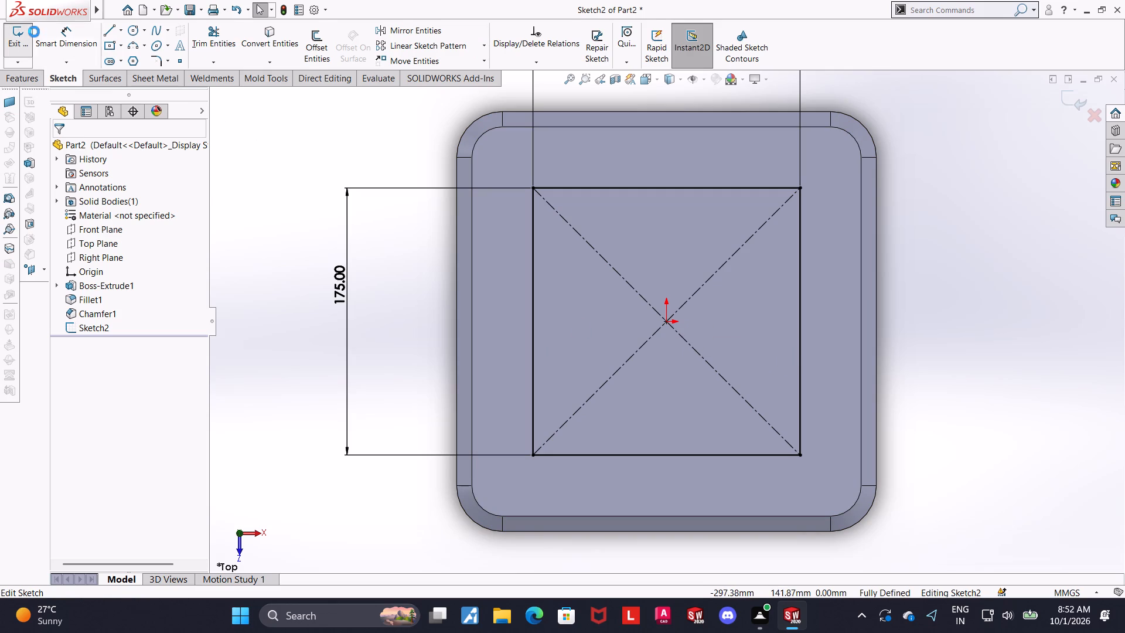
# Reopen the square's sketch and check the spacing from its vertical sides to the top face's adjacent edges, keeping no dimension.
pyautogui.click(98, 321)
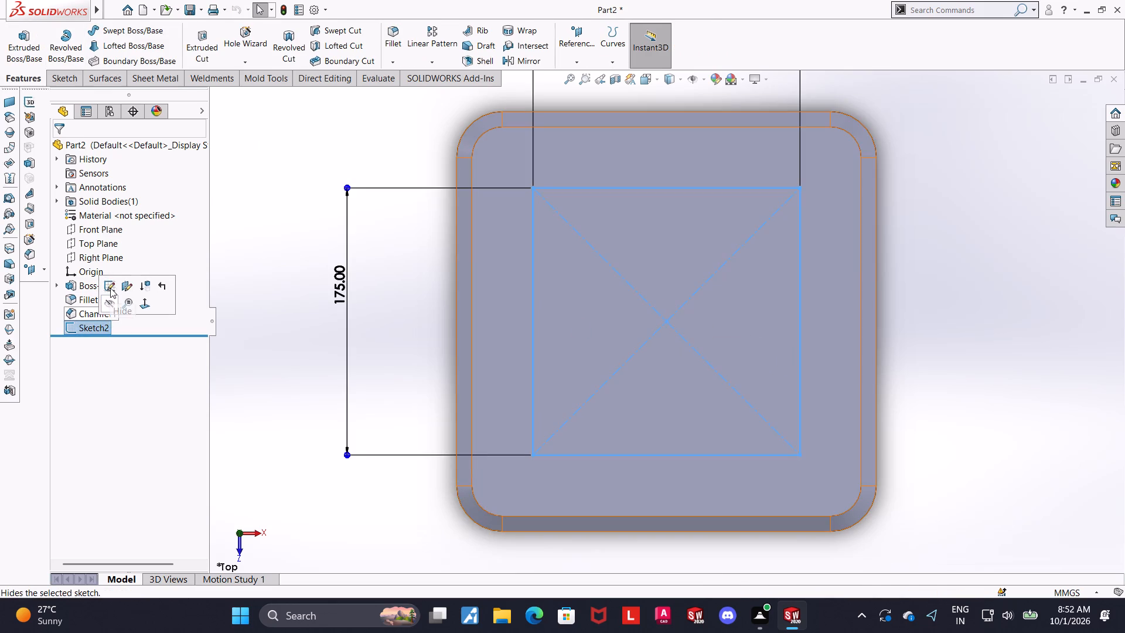
pyautogui.click(110, 287)
pyautogui.moveTo(72, 42); pyautogui.dragTo(72, 36)
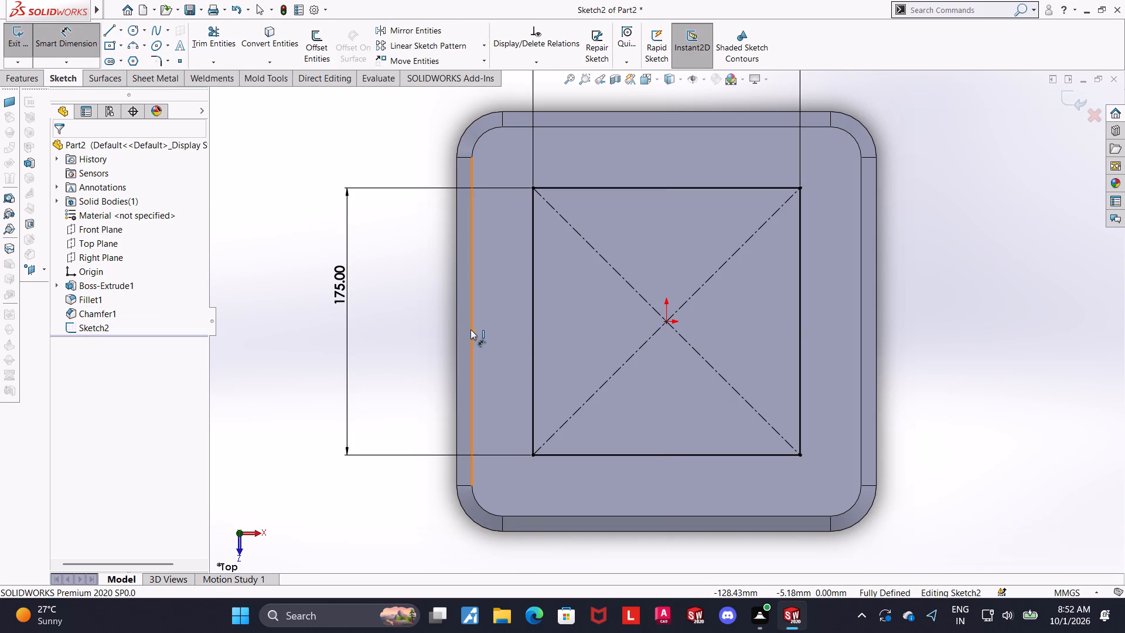
pyautogui.click(471, 329)
pyautogui.click(533, 336)
pyautogui.press('Escape')
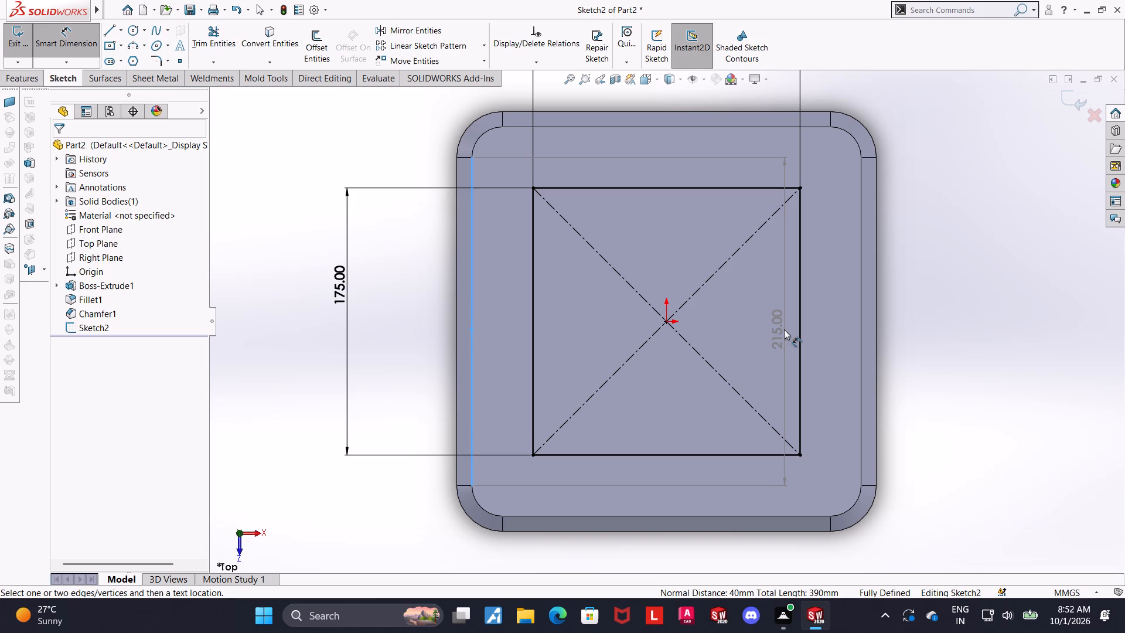
pyautogui.press('Escape')
pyautogui.click(798, 332)
pyautogui.click(861, 332)
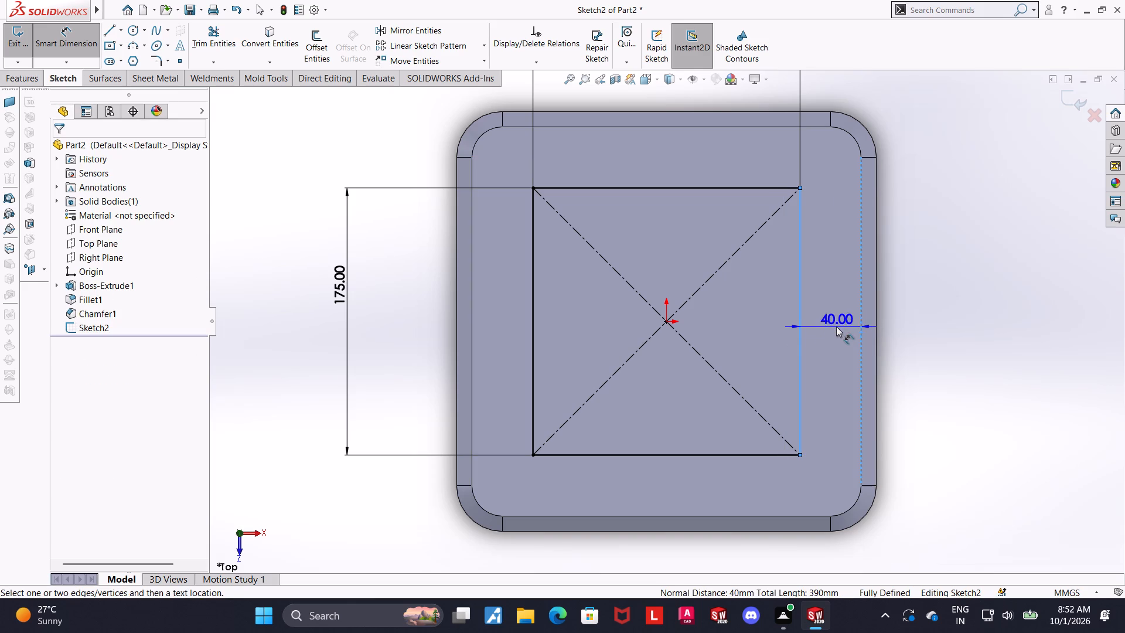
pyautogui.press('Escape')
pyautogui.press('Escape')
pyautogui.press('Escape')
pyautogui.click(1072, 107)
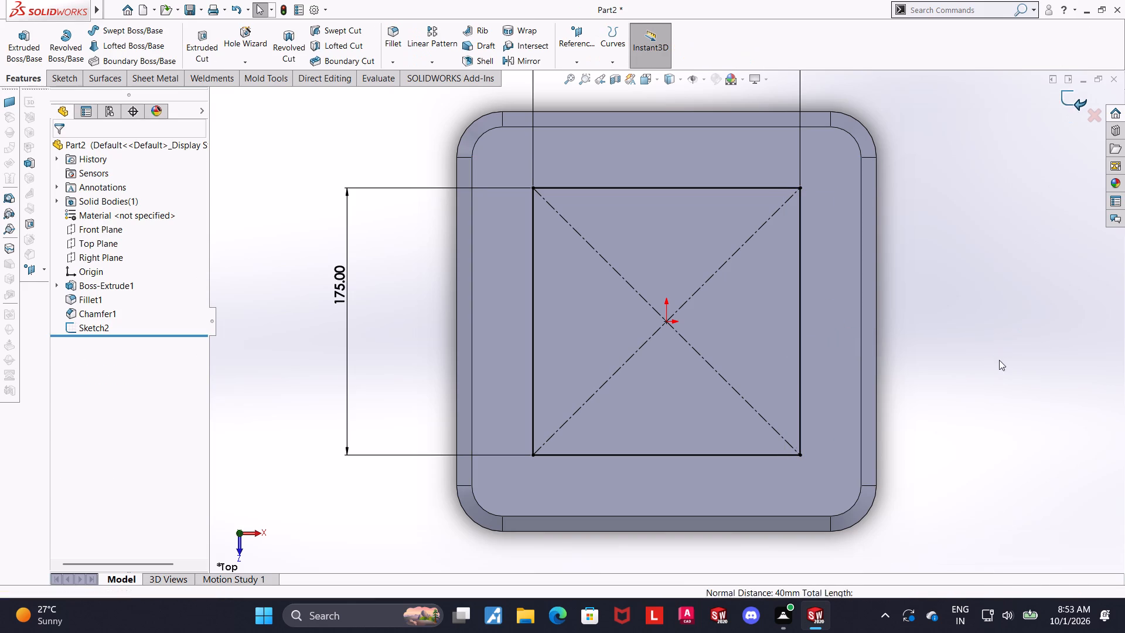
# Use Hole Wizard with a 3D sketch to place ANSI Metric Ø12.0 dowel holes, blind 10 mm deep, at the square's four corners.
pyautogui.click(235, 35)
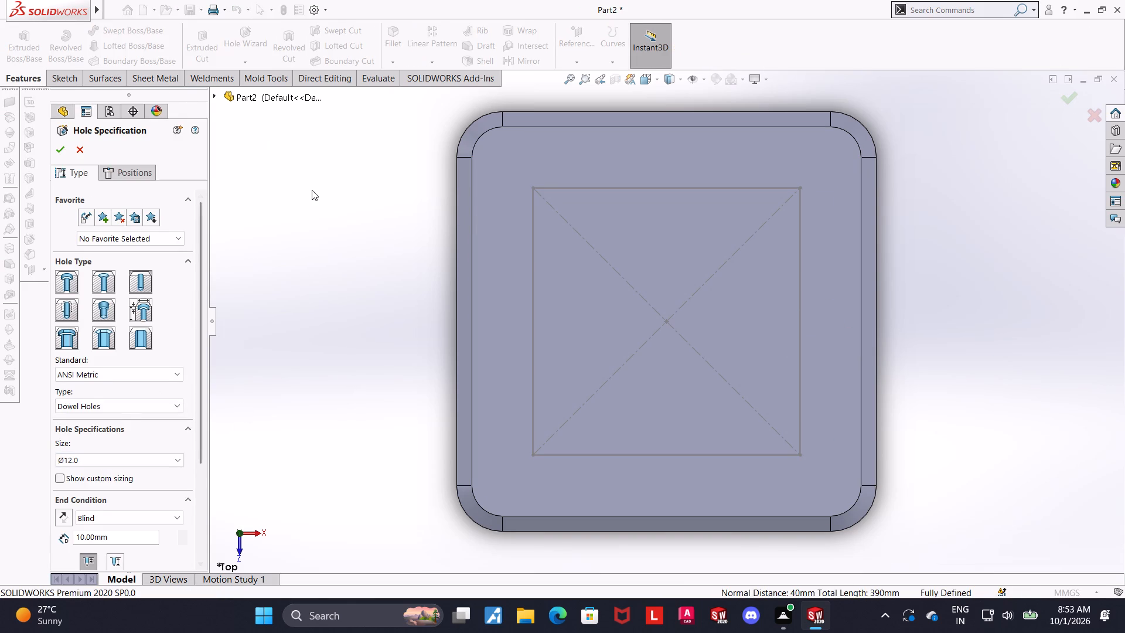
pyautogui.click(138, 178)
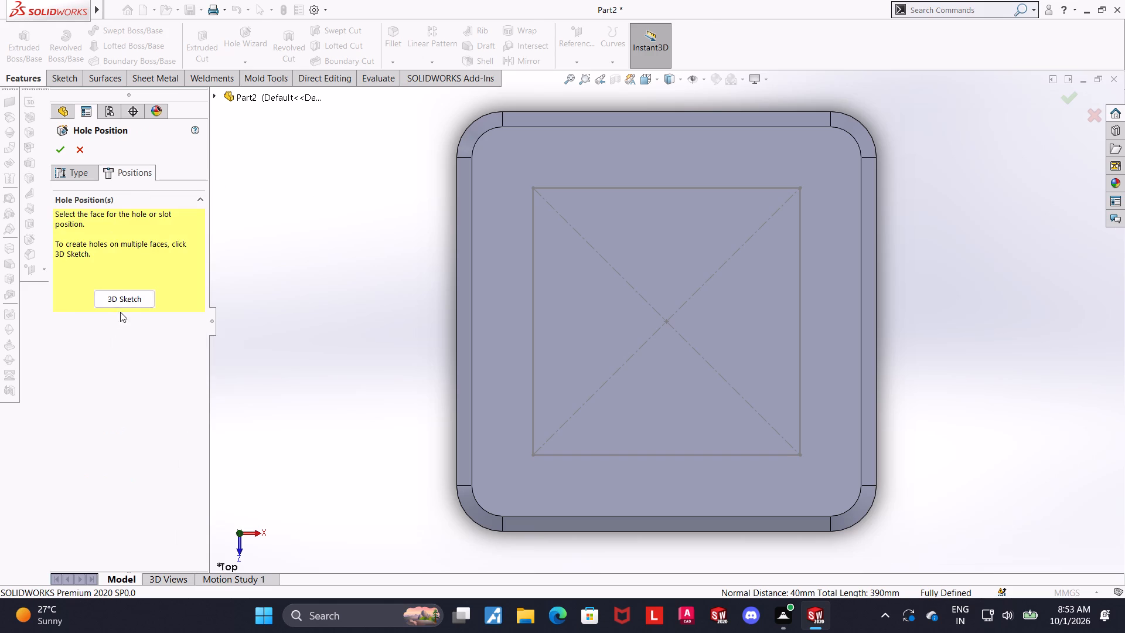
pyautogui.click(124, 299)
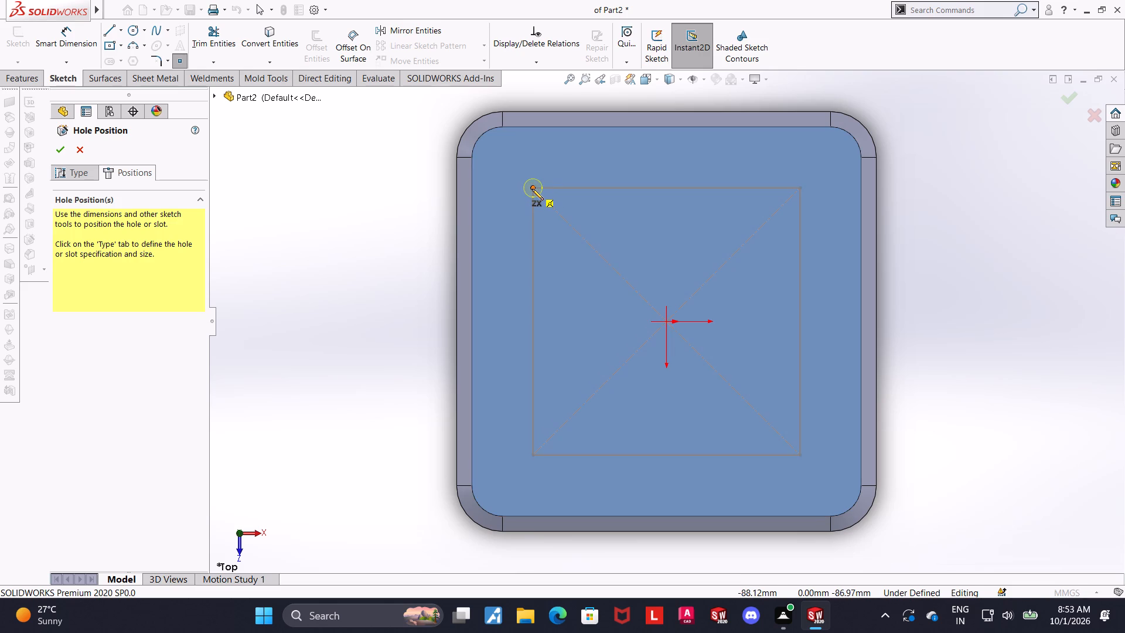
pyautogui.click(532, 189)
pyautogui.click(800, 189)
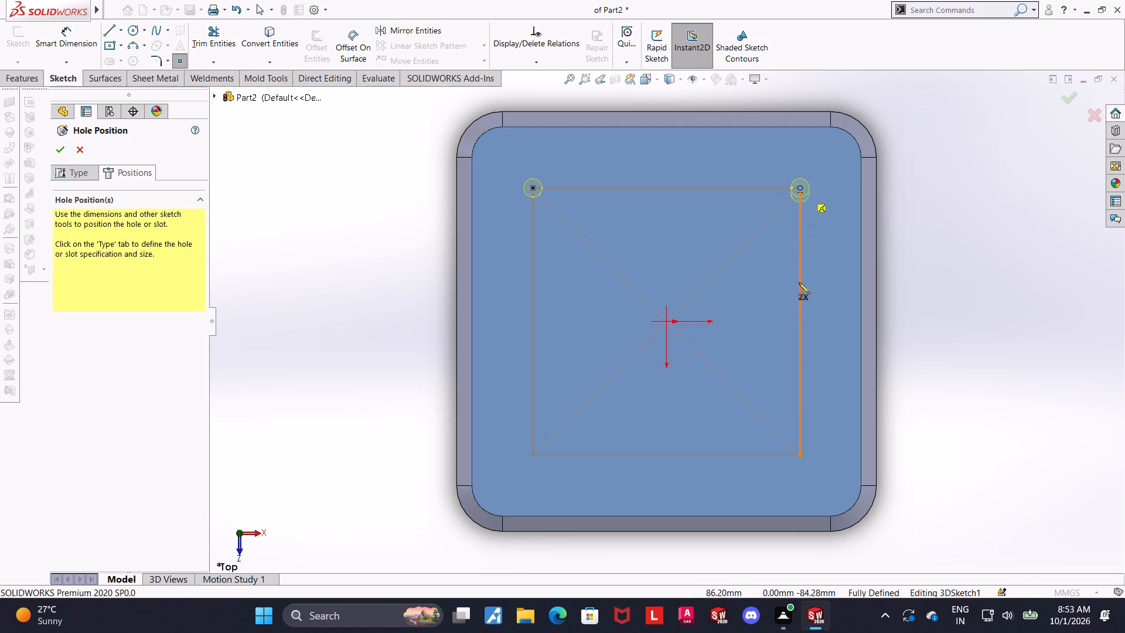
pyautogui.click(800, 457)
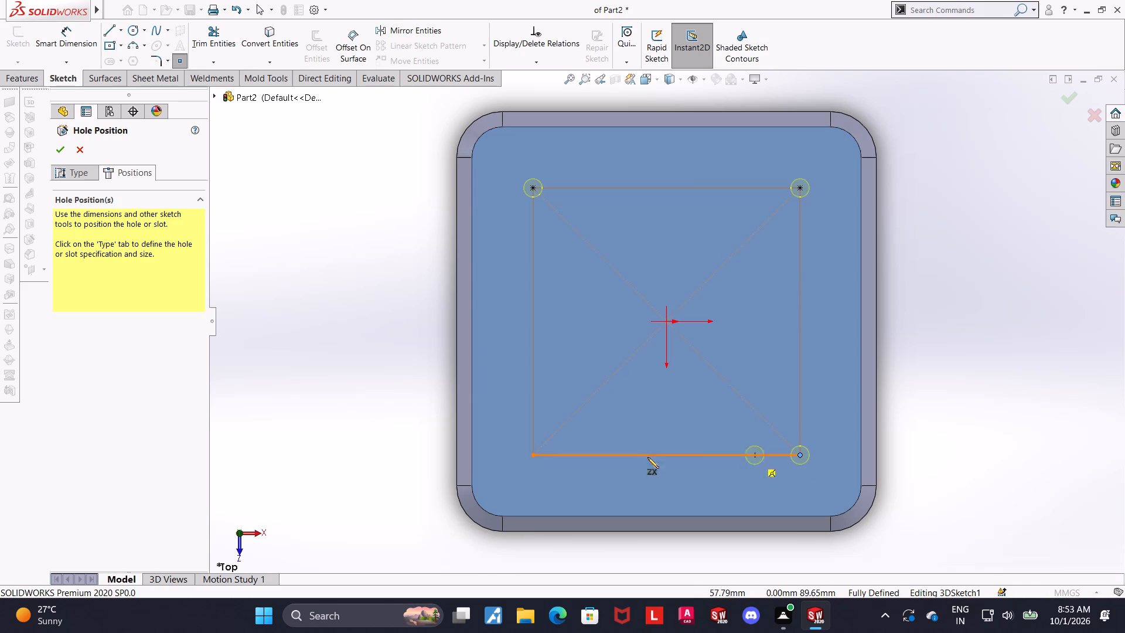
pyautogui.click(534, 457)
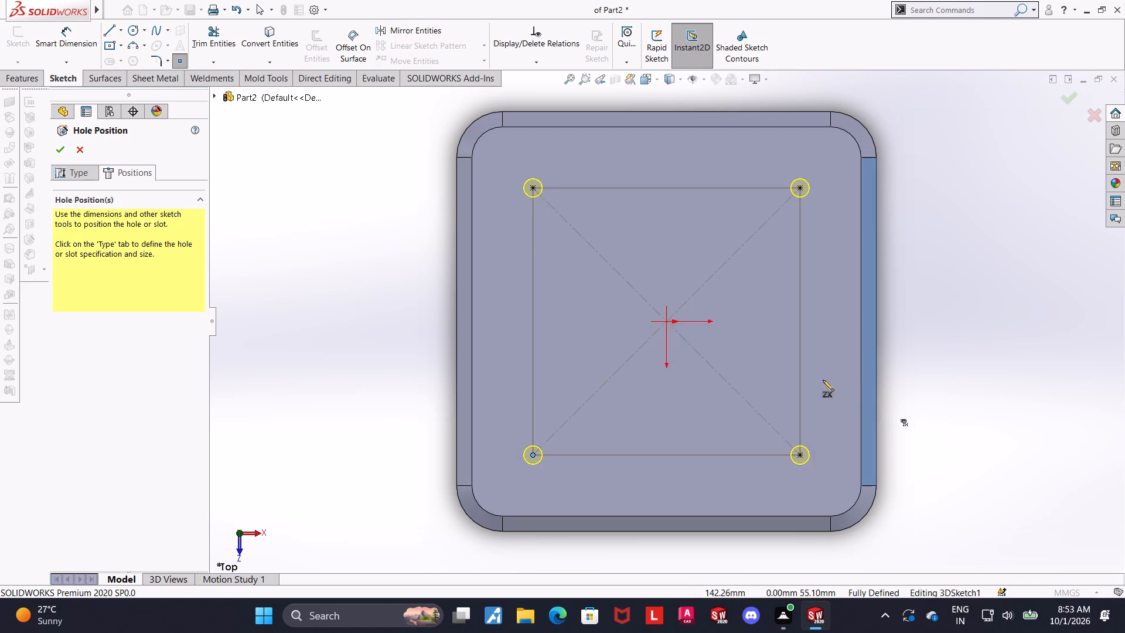
pyautogui.click(57, 151)
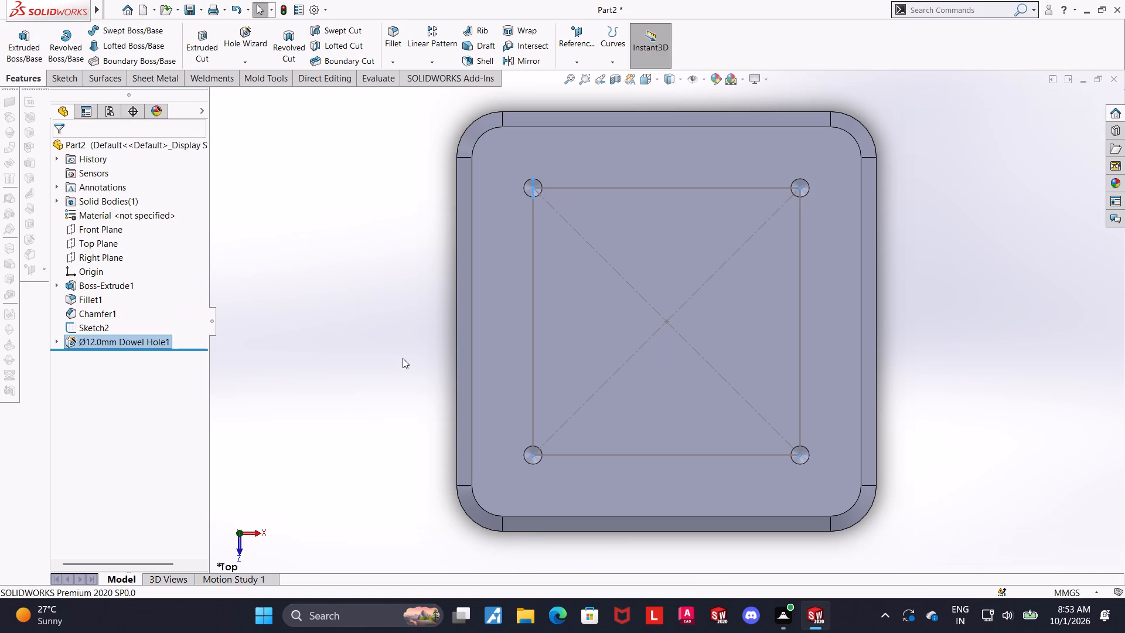
pyautogui.click(403, 358)
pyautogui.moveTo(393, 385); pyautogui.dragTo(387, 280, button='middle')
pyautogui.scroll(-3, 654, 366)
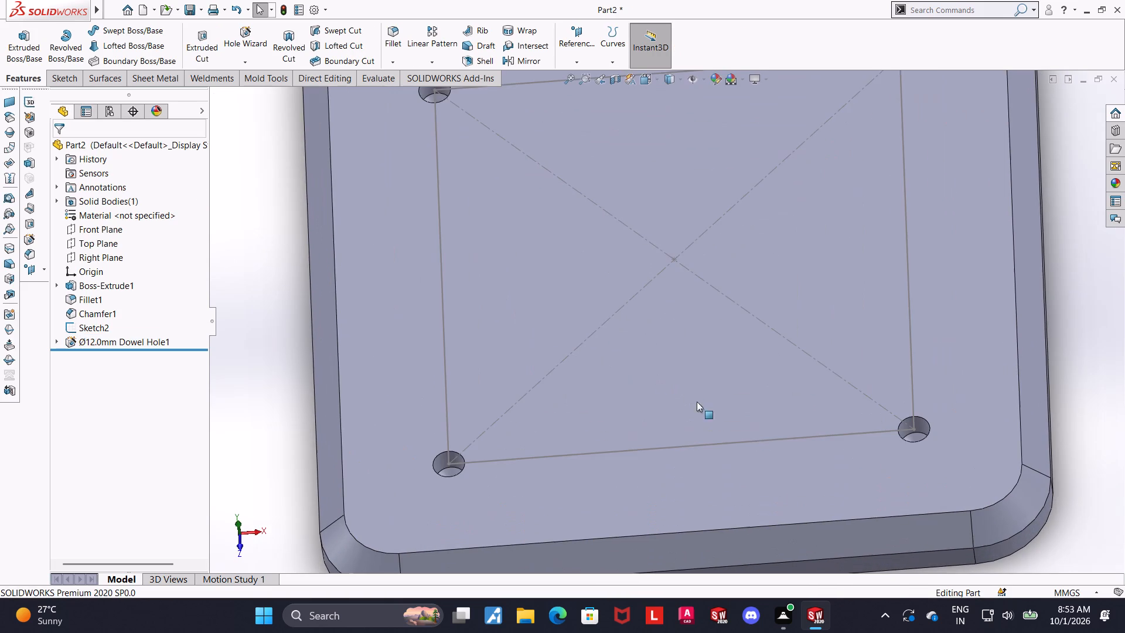
# Hide the 175 mm square's sketch on the plate's top face.
pyautogui.moveTo(935, 449); pyautogui.dragTo(936, 404, button='middle')
pyautogui.scroll(5, 936, 404)
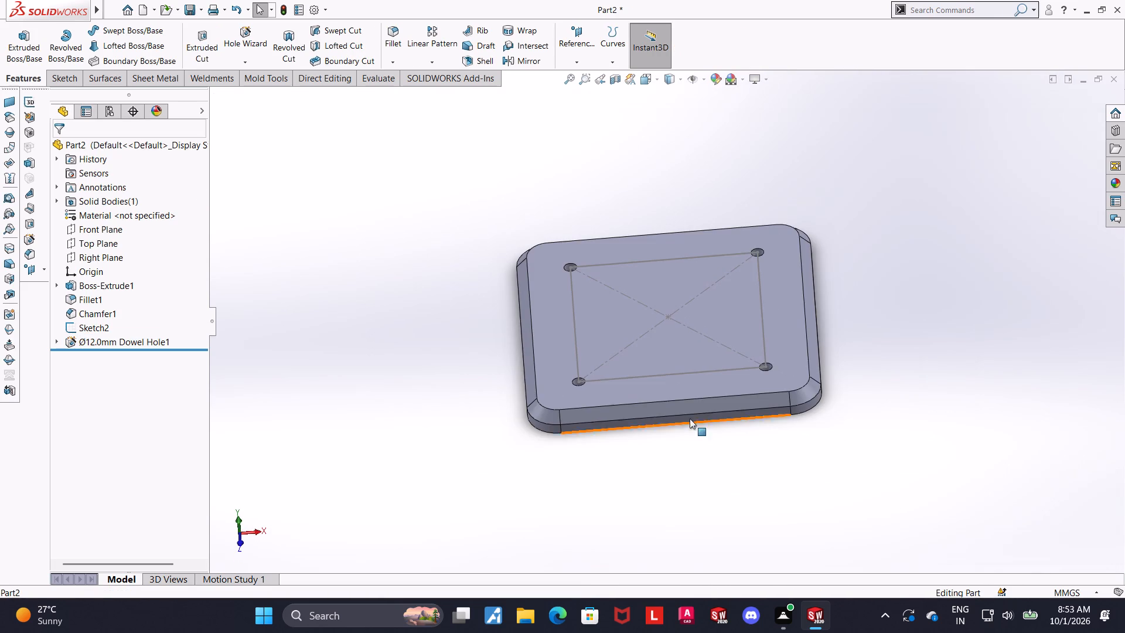
pyautogui.click(287, 410)
pyautogui.click(91, 328)
pyautogui.click(96, 309)
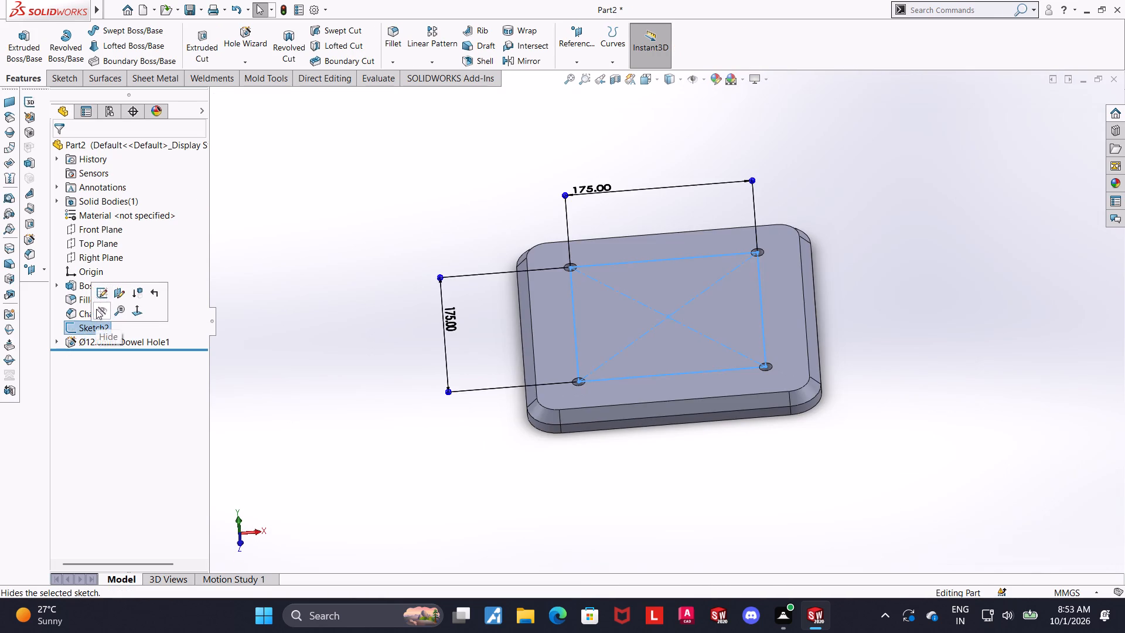
pyautogui.click(541, 435)
# Sketch a centre rectangle about 184 mm by 214 mm on the plate's bottom face, centred on the origin.
pyautogui.moveTo(751, 478); pyautogui.dragTo(768, 113, button='middle')
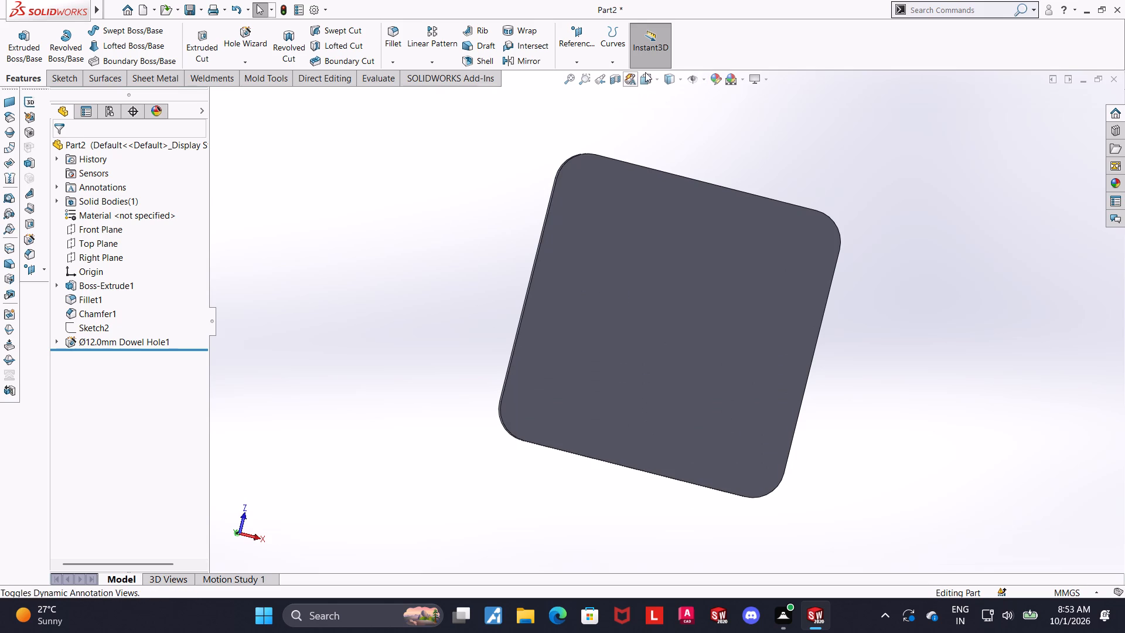
pyautogui.click(645, 72)
pyautogui.click(554, 349)
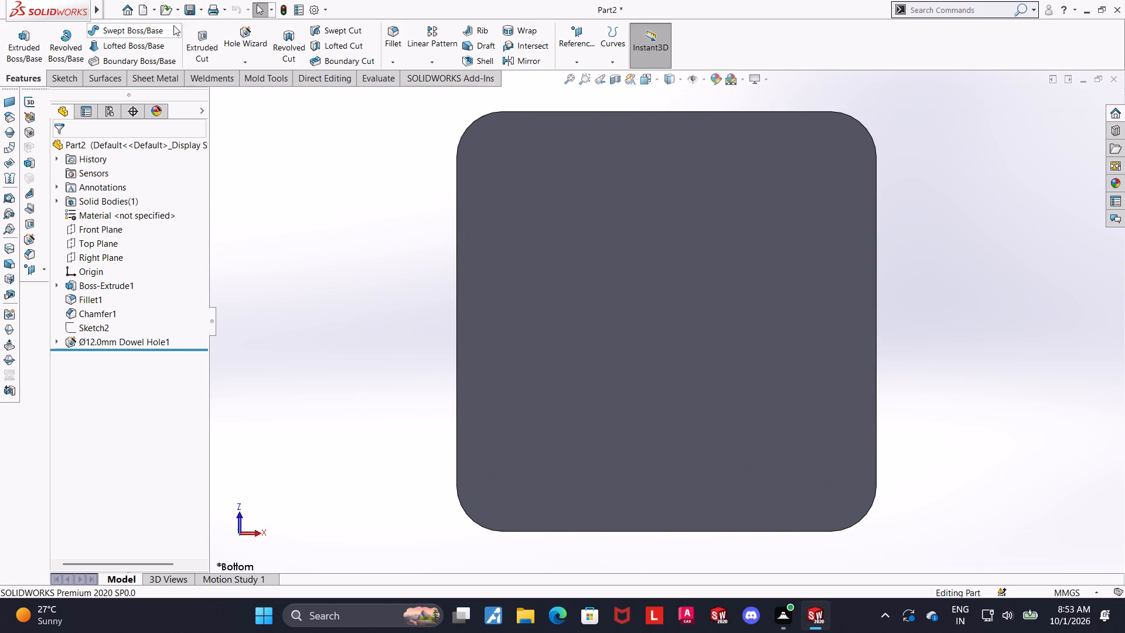
pyautogui.click(718, 281)
pyautogui.click(769, 250)
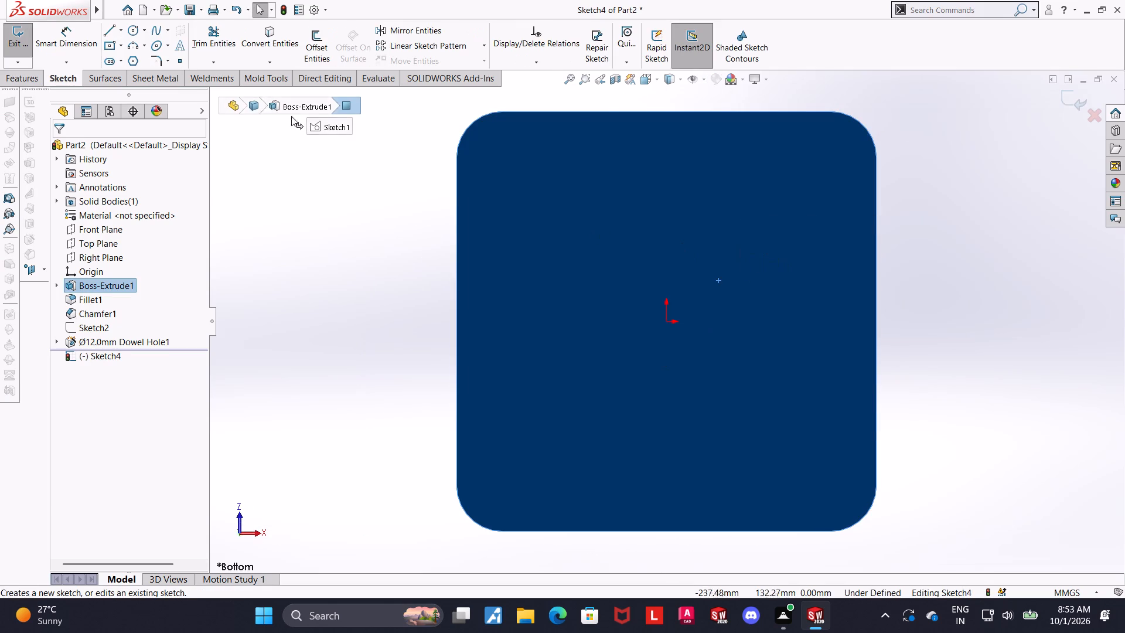
pyautogui.click(111, 48)
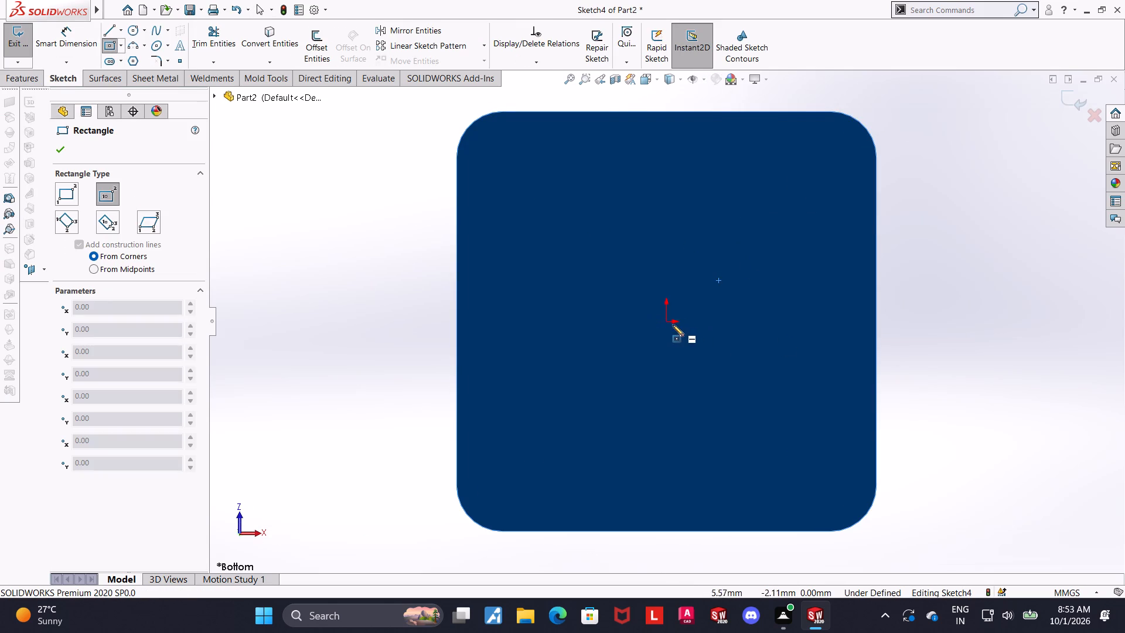
pyautogui.click(669, 324)
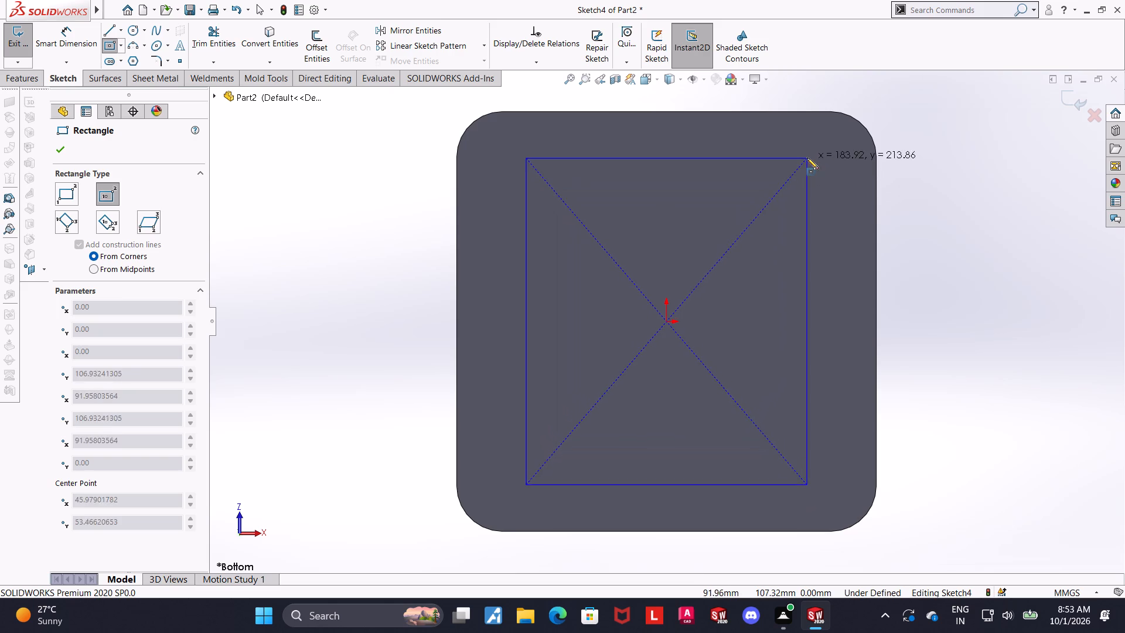
pyautogui.click(807, 158)
pyautogui.press('Escape')
# Dimension the bottom-face rectangle's upper horizontal side to 225 mm.
pyautogui.click(73, 30)
pyautogui.scroll(1, 741, 205)
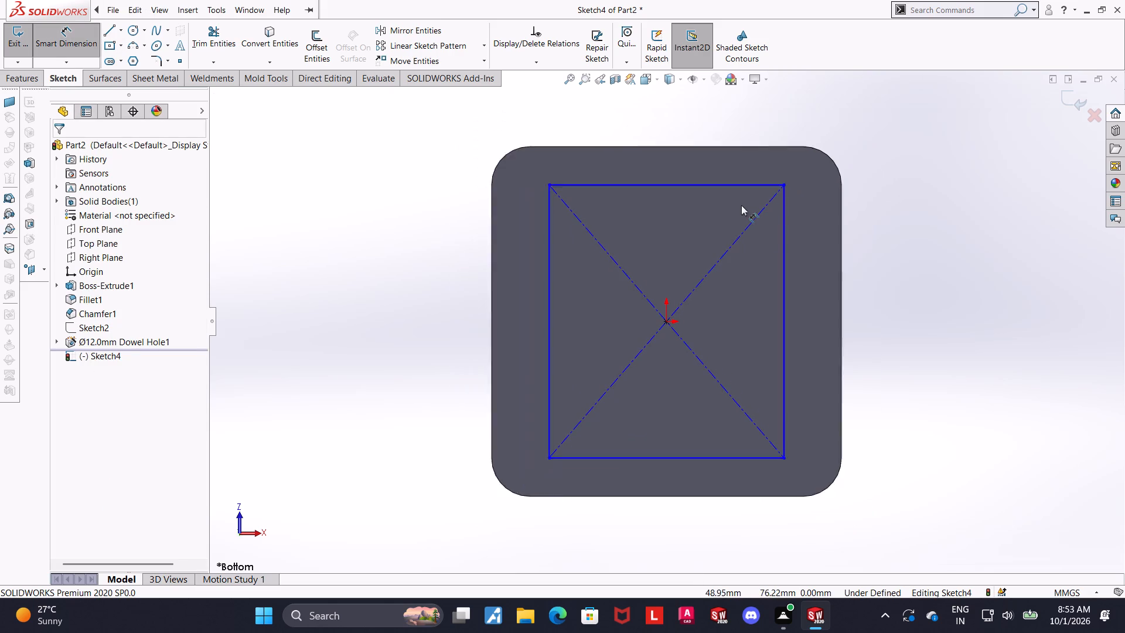
pyautogui.scroll(2, 741, 205)
pyautogui.scroll(-2, 735, 252)
pyautogui.click(654, 221)
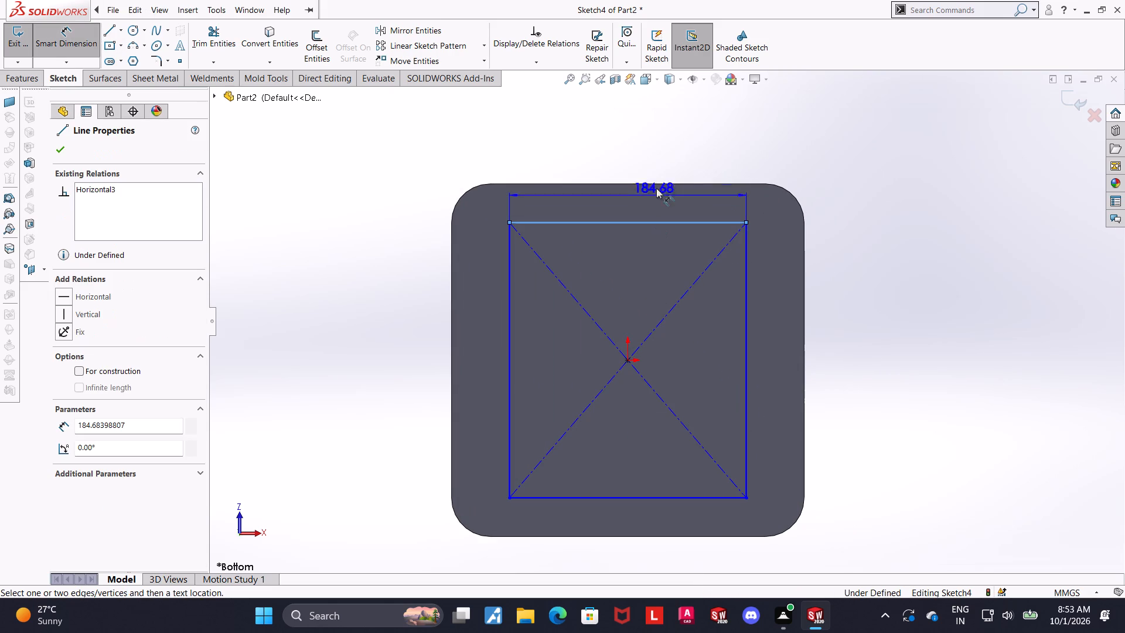
pyautogui.click(659, 150)
pyautogui.write('225')
pyautogui.press('Return')
pyautogui.press('Escape')
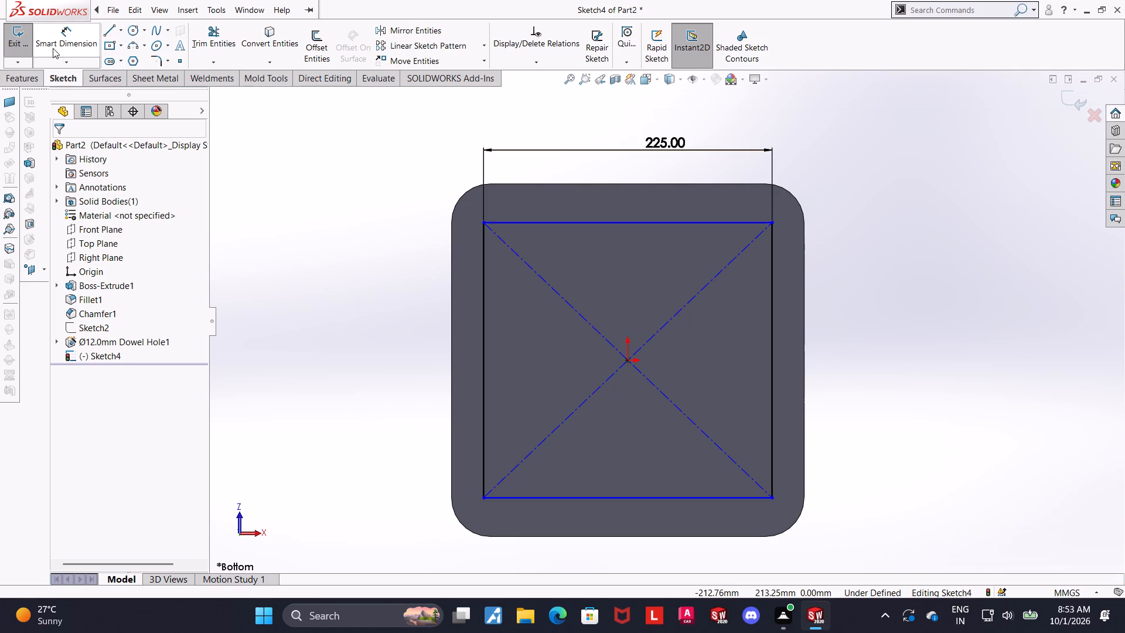
# Dimension the bottom-face rectangle's right vertical side to 225 mm and exit the sketch.
pyautogui.click(53, 48)
pyautogui.click(774, 380)
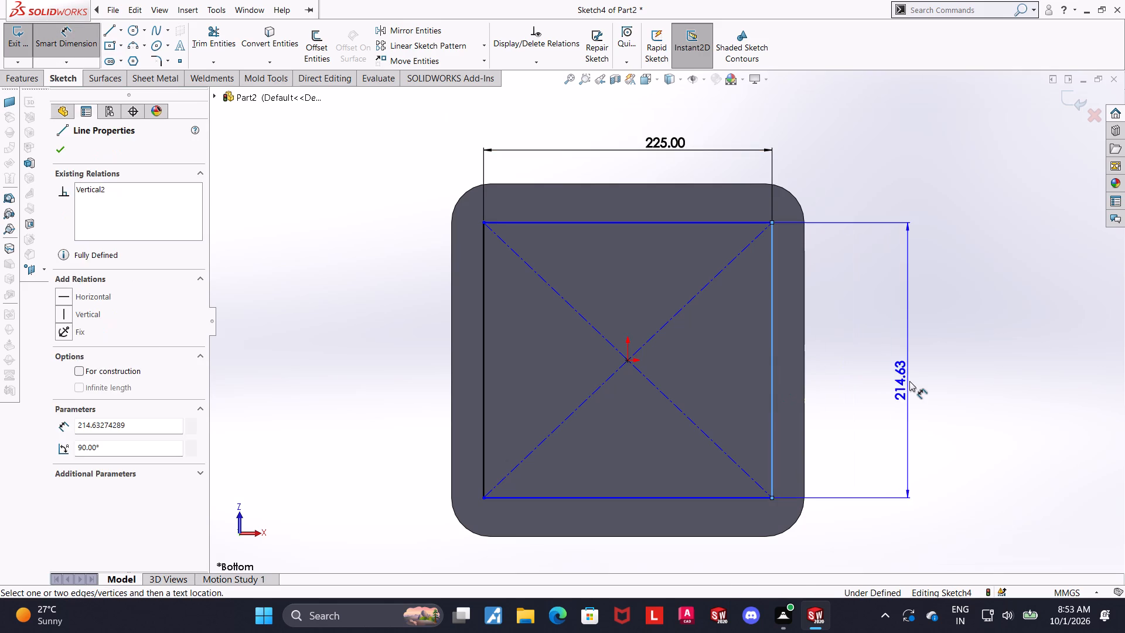
pyautogui.click(911, 381)
pyautogui.write('2256')
pyautogui.press('Return')
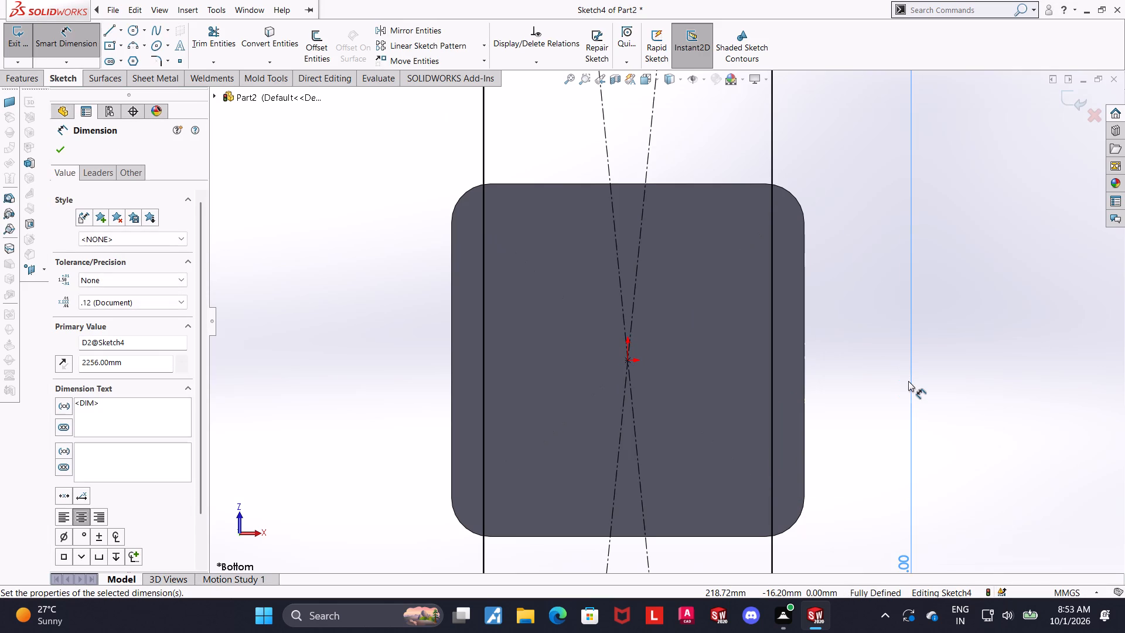
pyautogui.hotkey('ctrl', 'z')
pyautogui.doubleClick(901, 384)
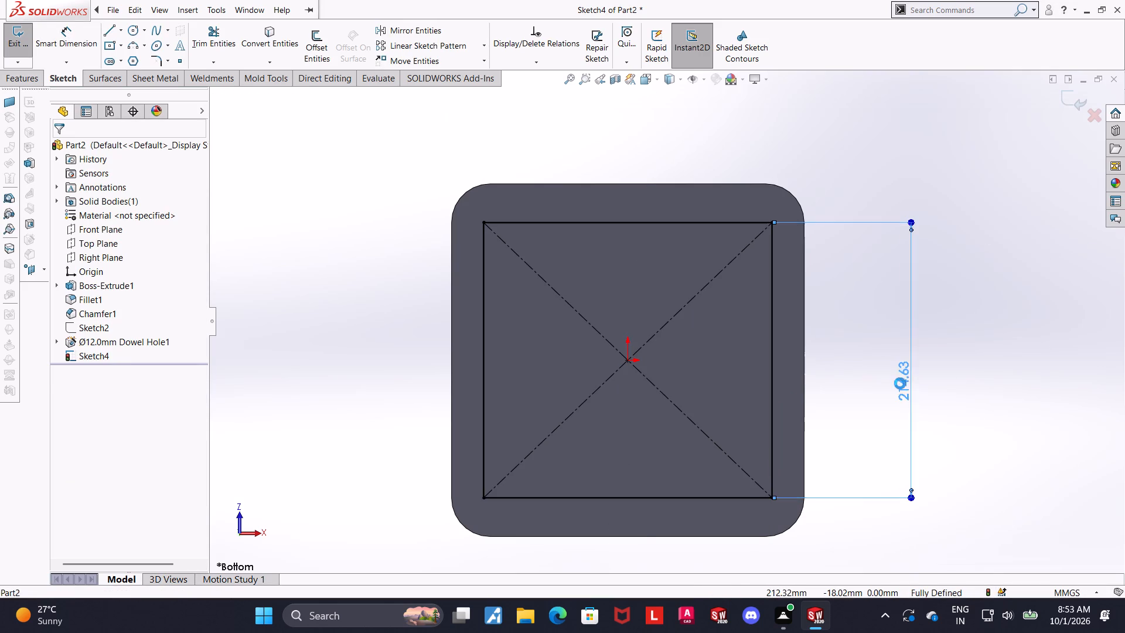
pyautogui.write('225')
pyautogui.press('Return')
pyautogui.press('Escape')
pyautogui.press('Escape')
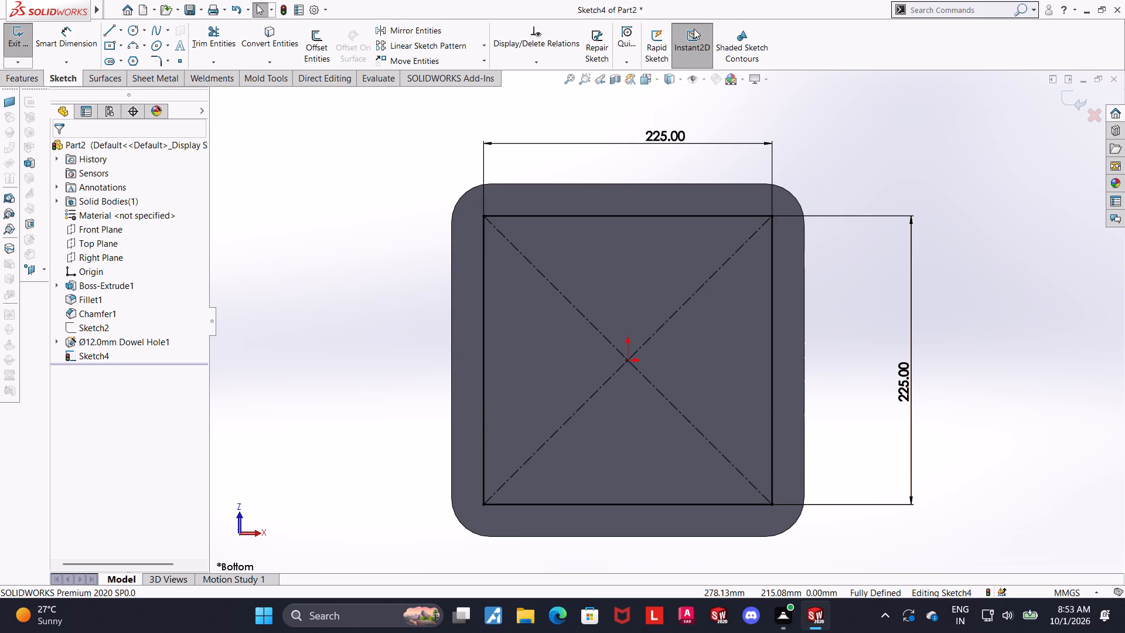
pyautogui.scroll(-10, 640, 365)
pyautogui.scroll(8, 687, 323)
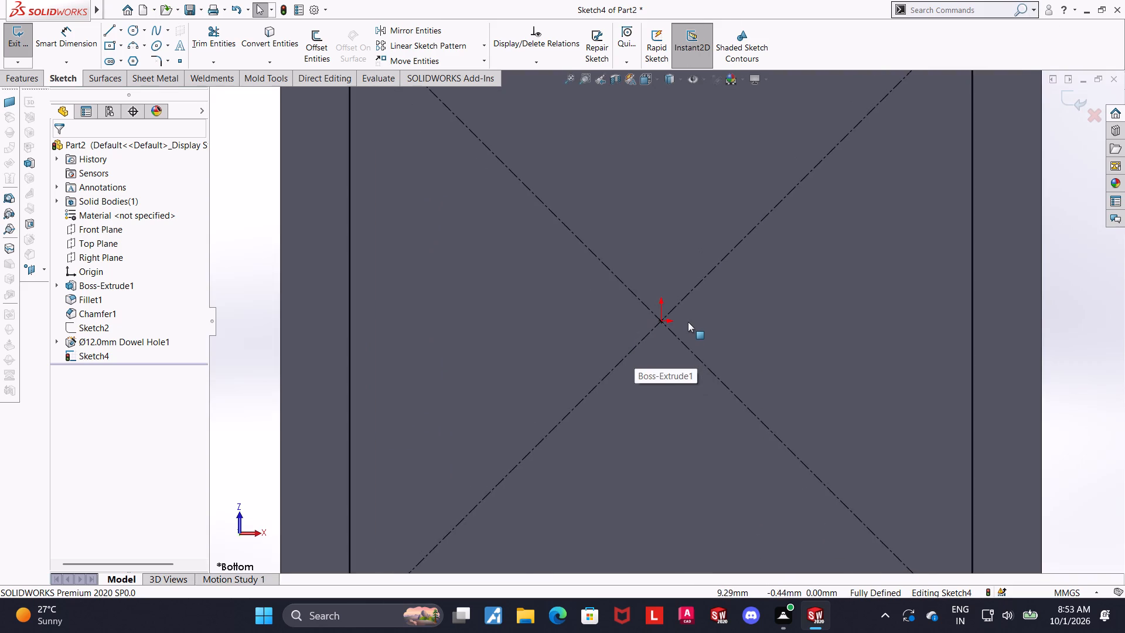
pyautogui.scroll(5, 688, 322)
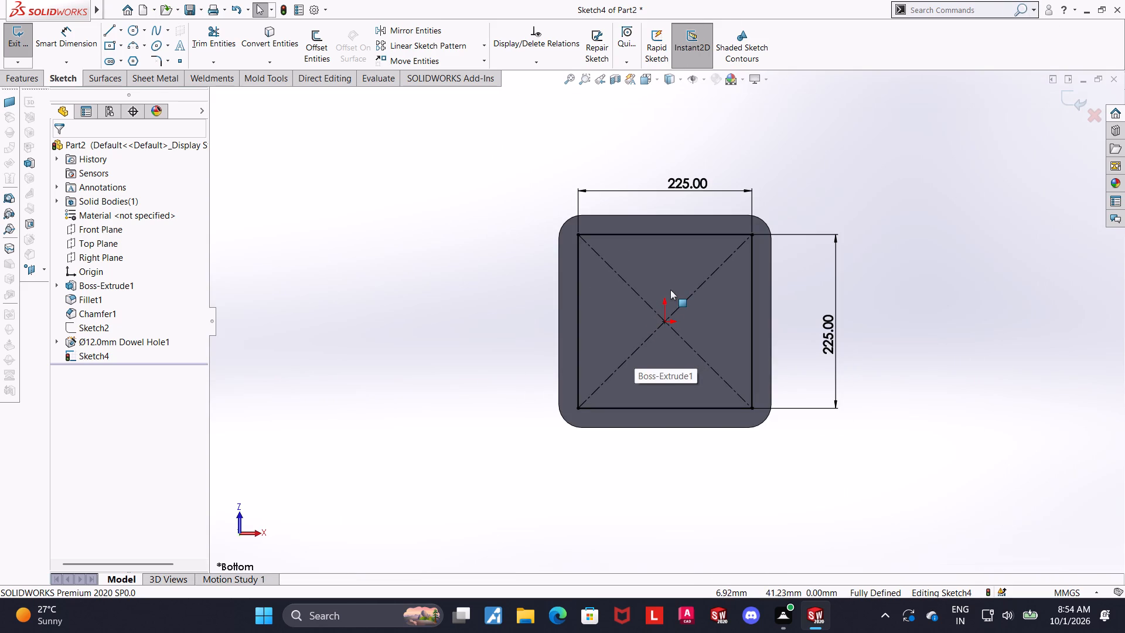
pyautogui.click(1080, 94)
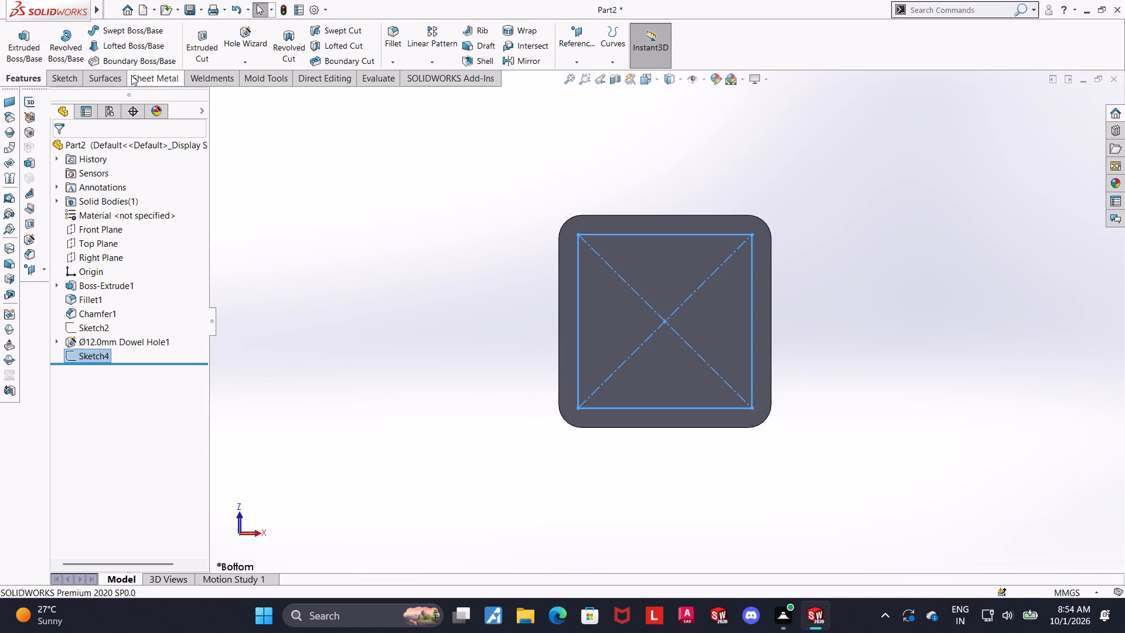
# Use Hole Wizard with a 3D sketch to place ANSI Metric Ø12.0 dowel holes, blind 10 mm deep, at the 225 mm square's four corners.
pyautogui.click(240, 39)
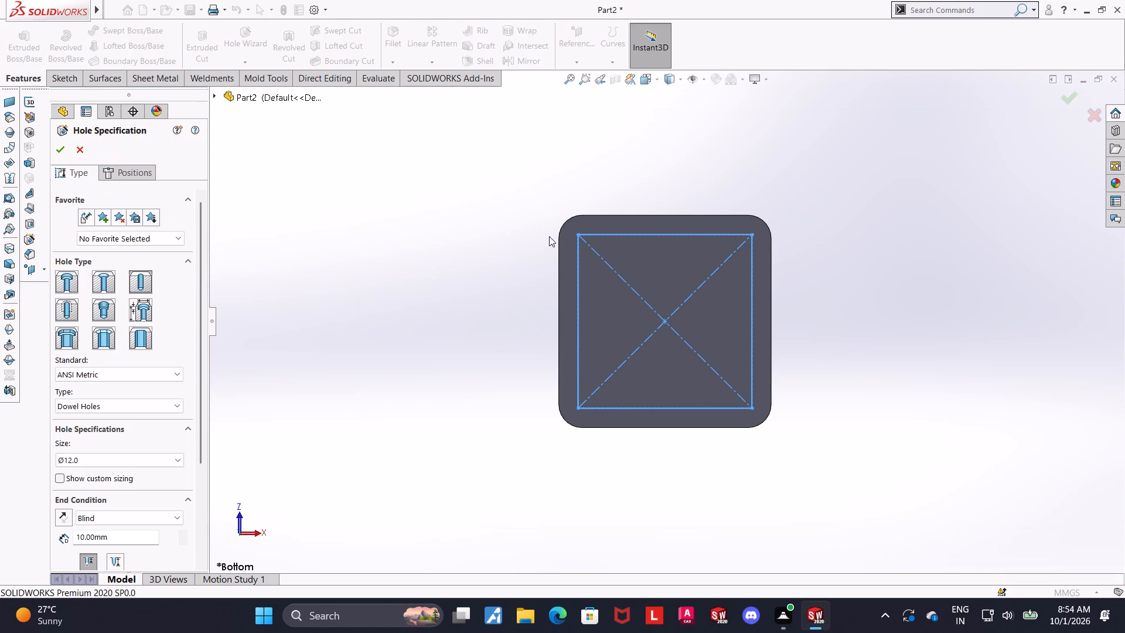
pyautogui.click(134, 171)
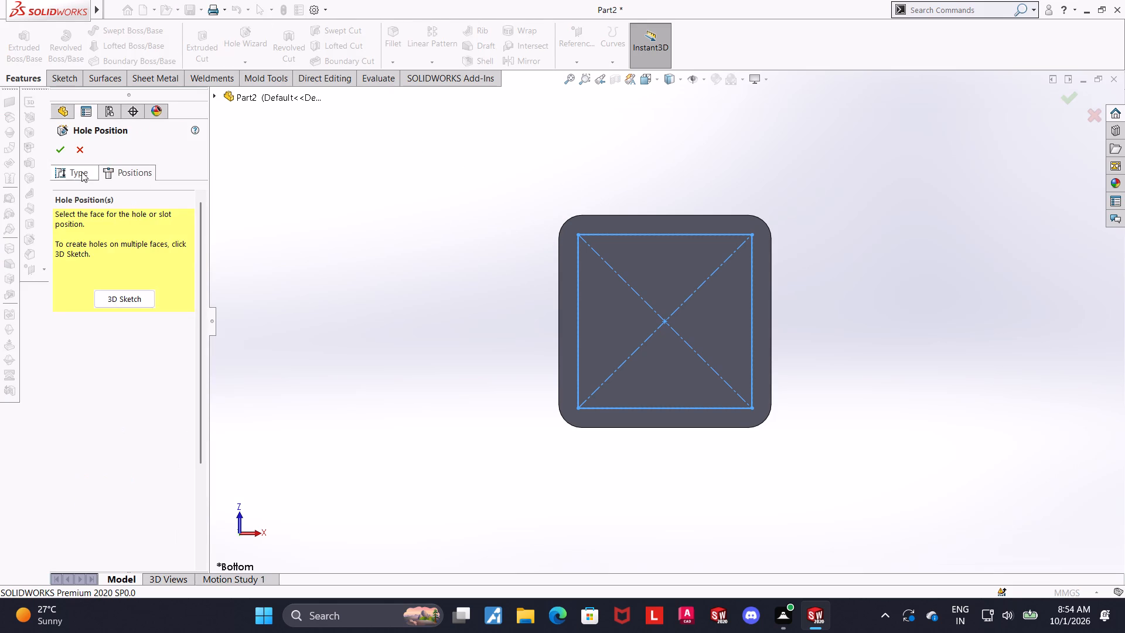
pyautogui.click(81, 171)
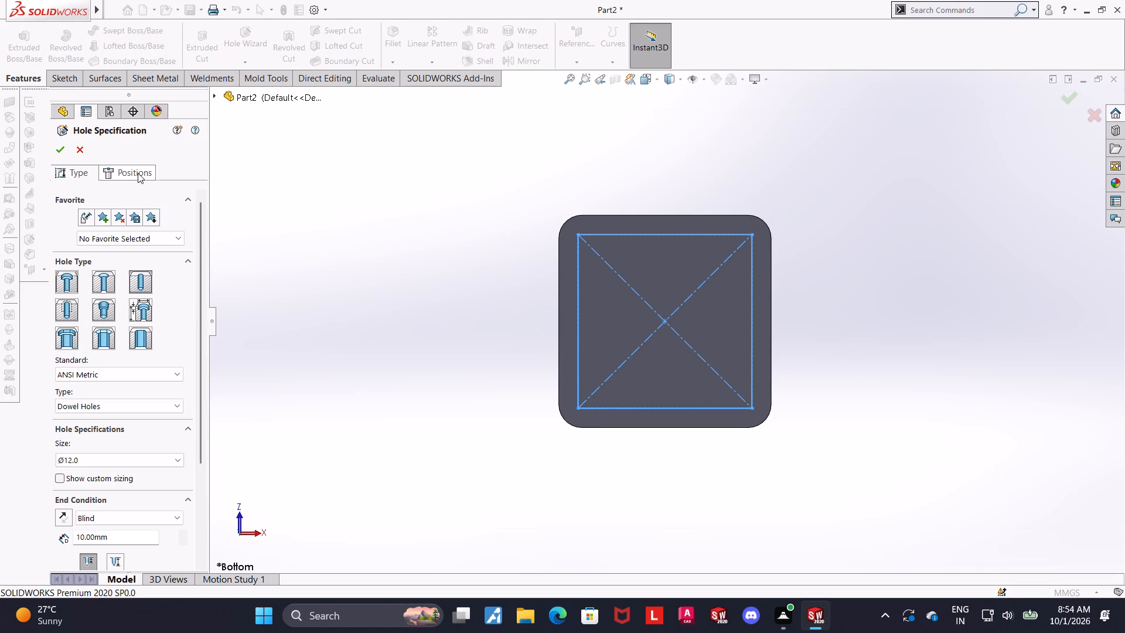
pyautogui.click(138, 173)
pyautogui.click(130, 291)
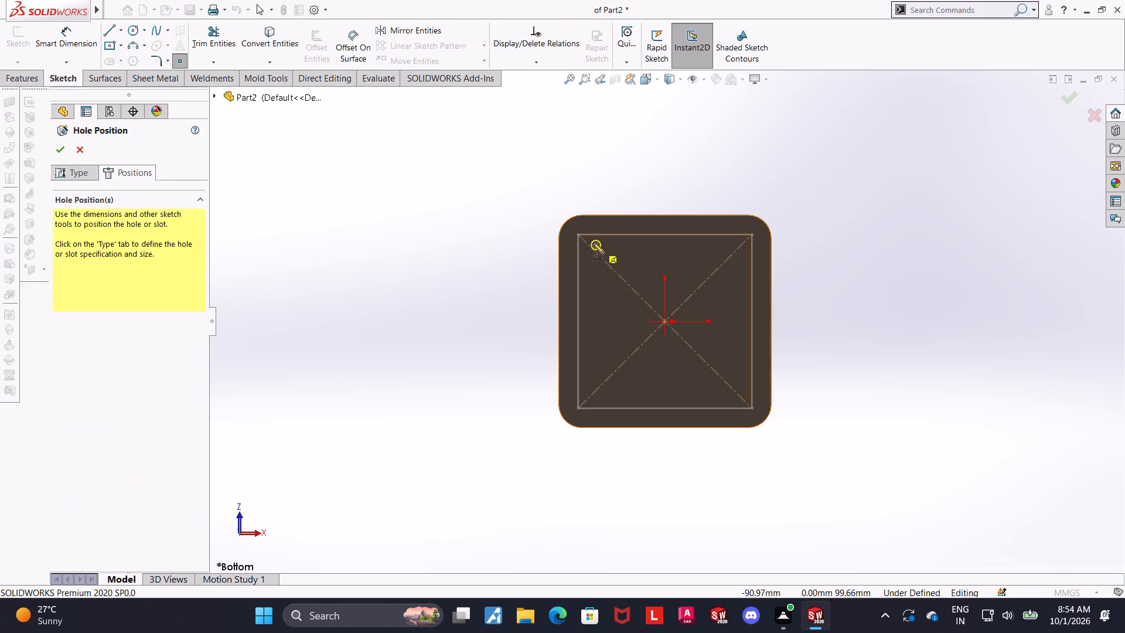
pyautogui.click(580, 236)
pyautogui.click(751, 237)
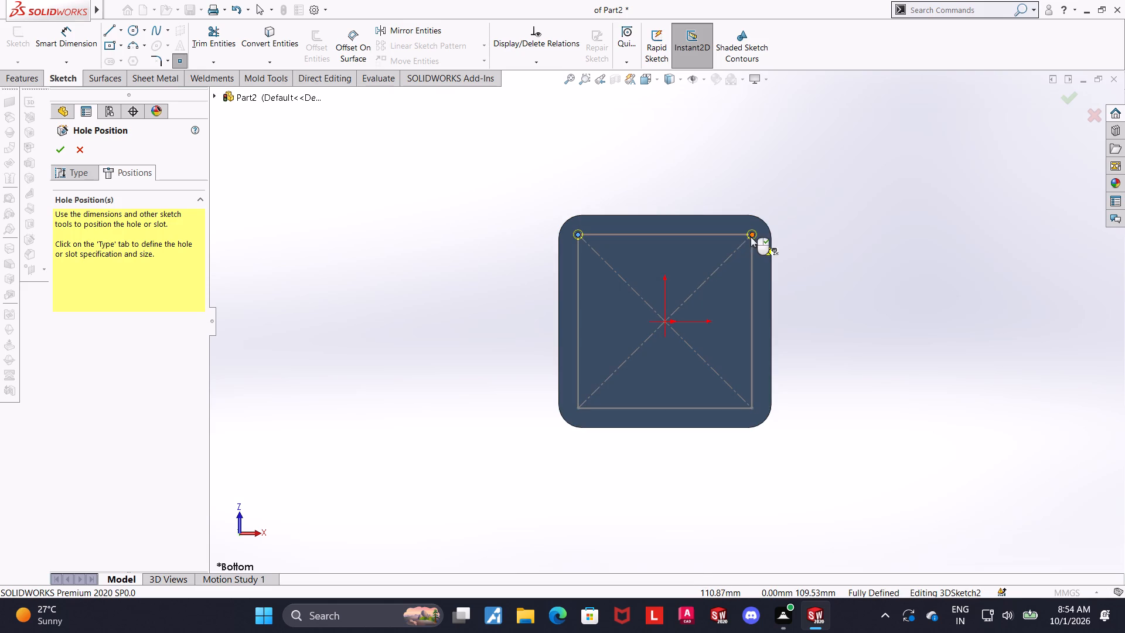
pyautogui.click(753, 410)
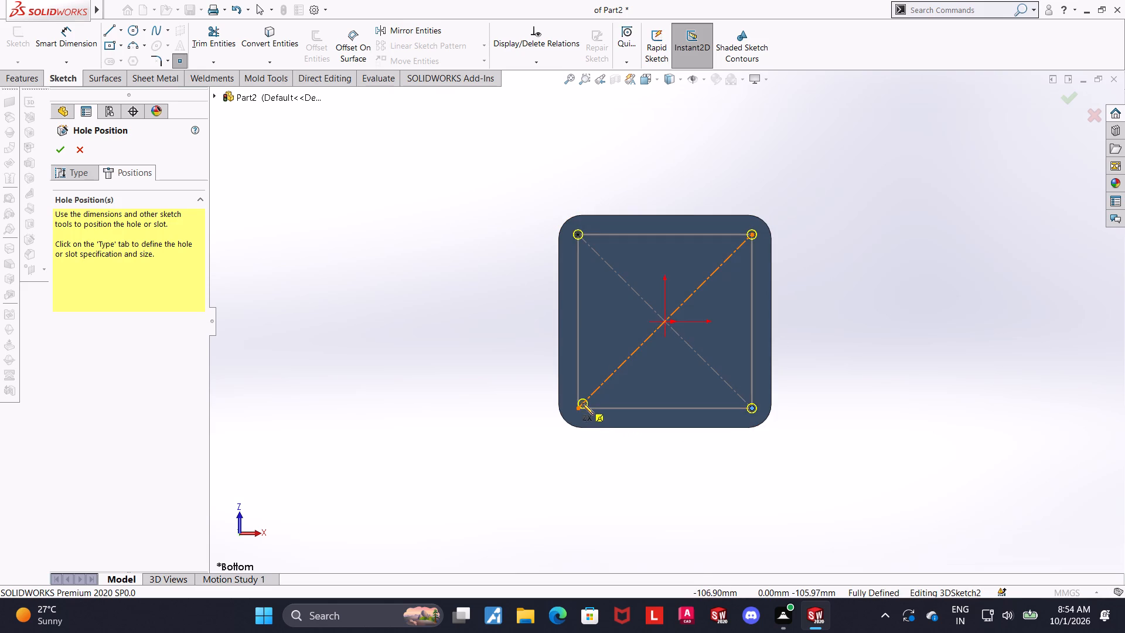
pyautogui.click(579, 407)
pyautogui.scroll(-5, 615, 378)
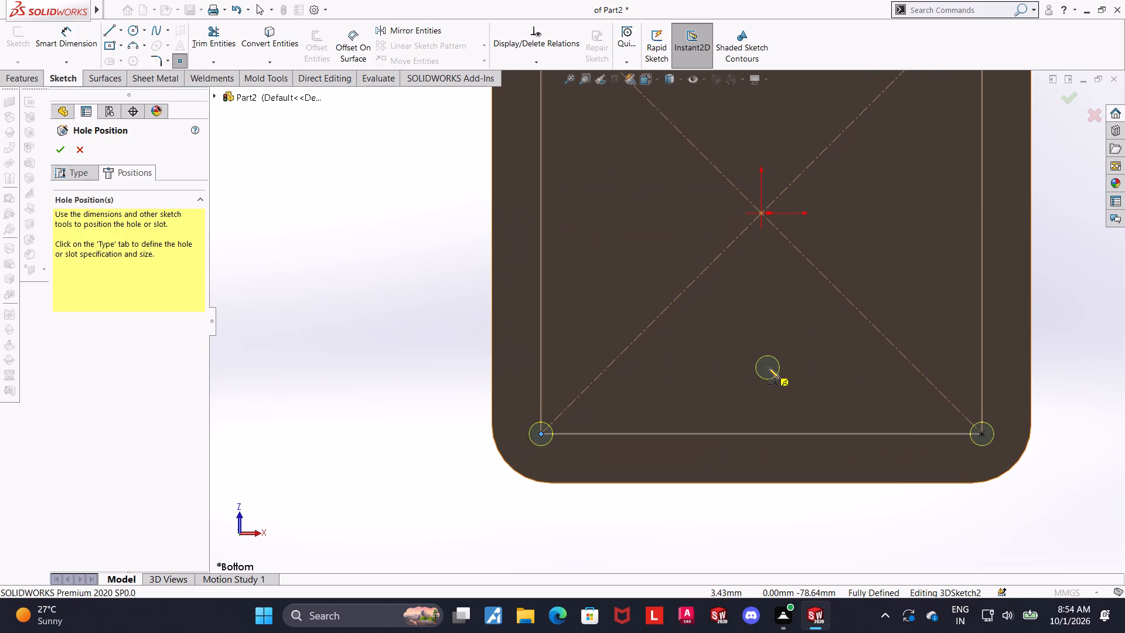
pyautogui.scroll(6, 768, 367)
pyautogui.scroll(-3, 754, 306)
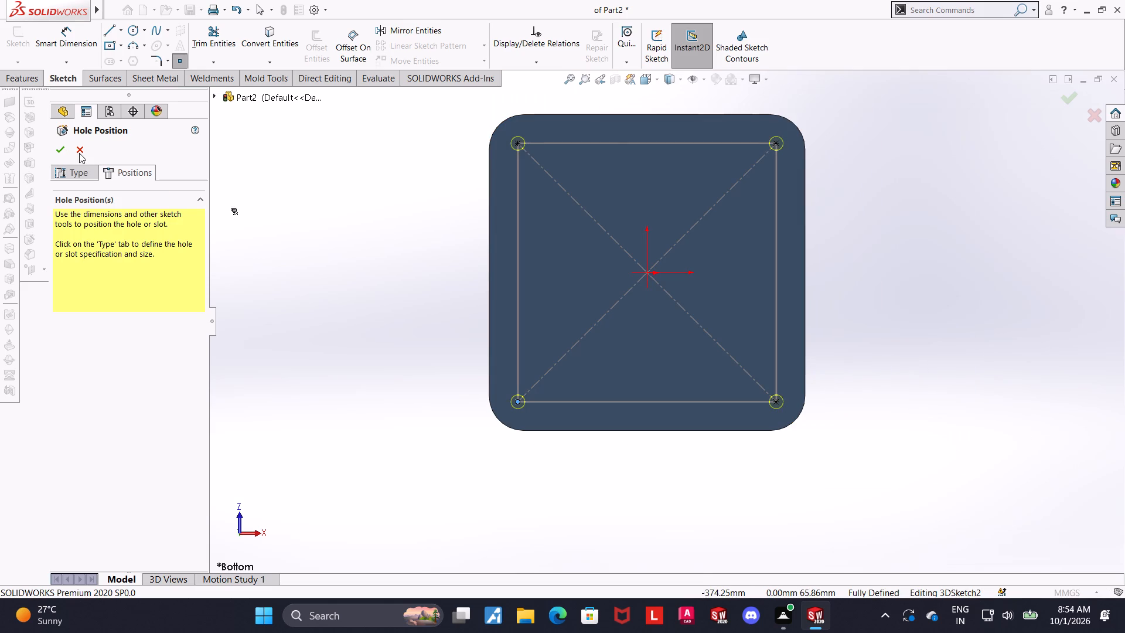
pyautogui.click(60, 151)
pyautogui.click(964, 307)
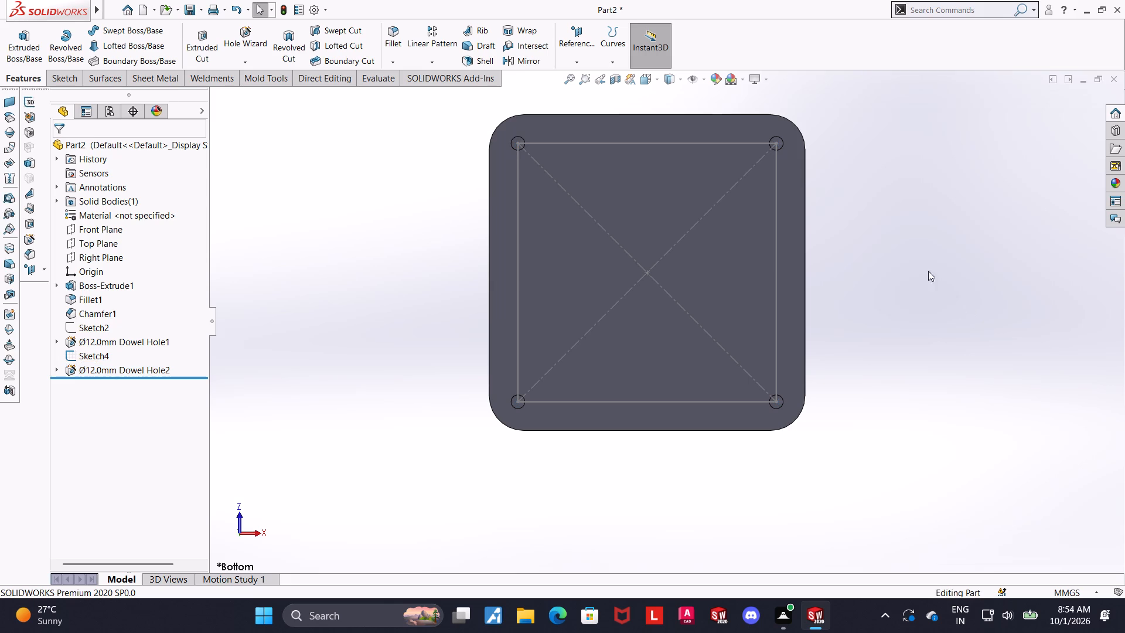
# Hide the 225 mm square's sketch on the plate's bottom face.
pyautogui.moveTo(923, 263); pyautogui.dragTo(937, 461, button='middle')
pyautogui.rightClick(87, 355)
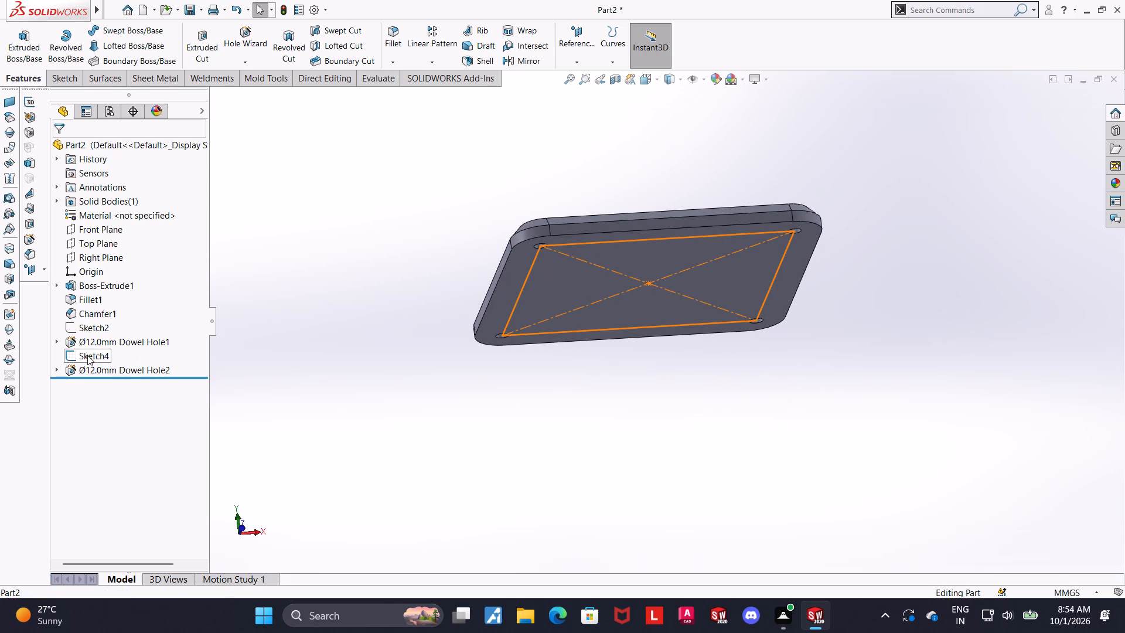
pyautogui.click(97, 342)
pyautogui.click(991, 355)
# Save the part in Downloads as "tiered pyramid configuration 2".
pyautogui.moveTo(915, 269); pyautogui.dragTo(908, 421, button='middle')
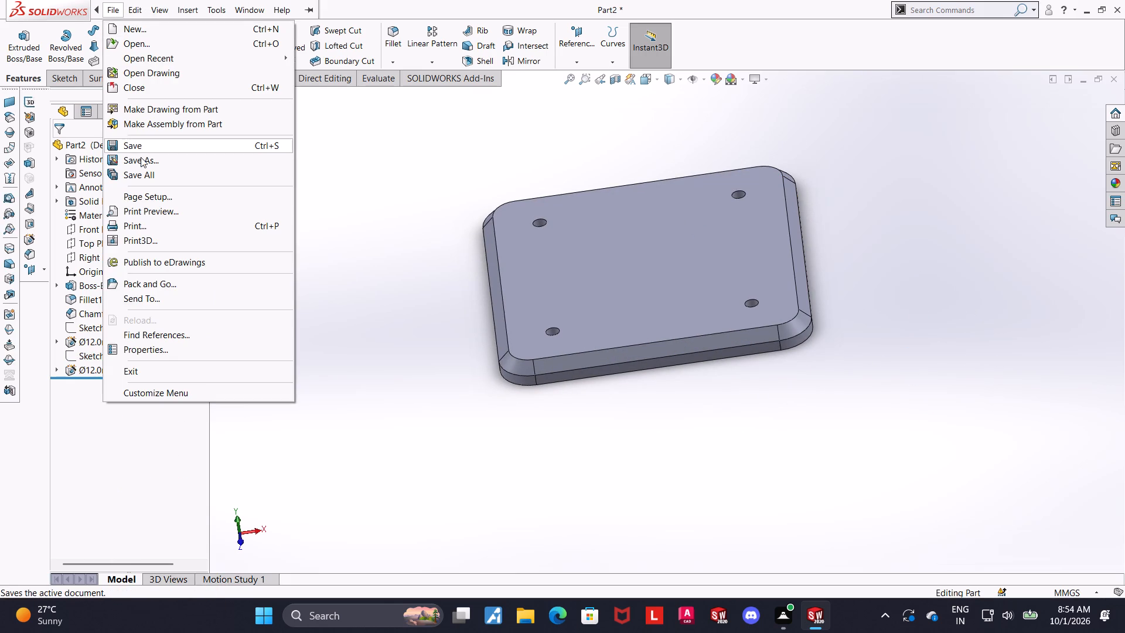
pyautogui.click(141, 157)
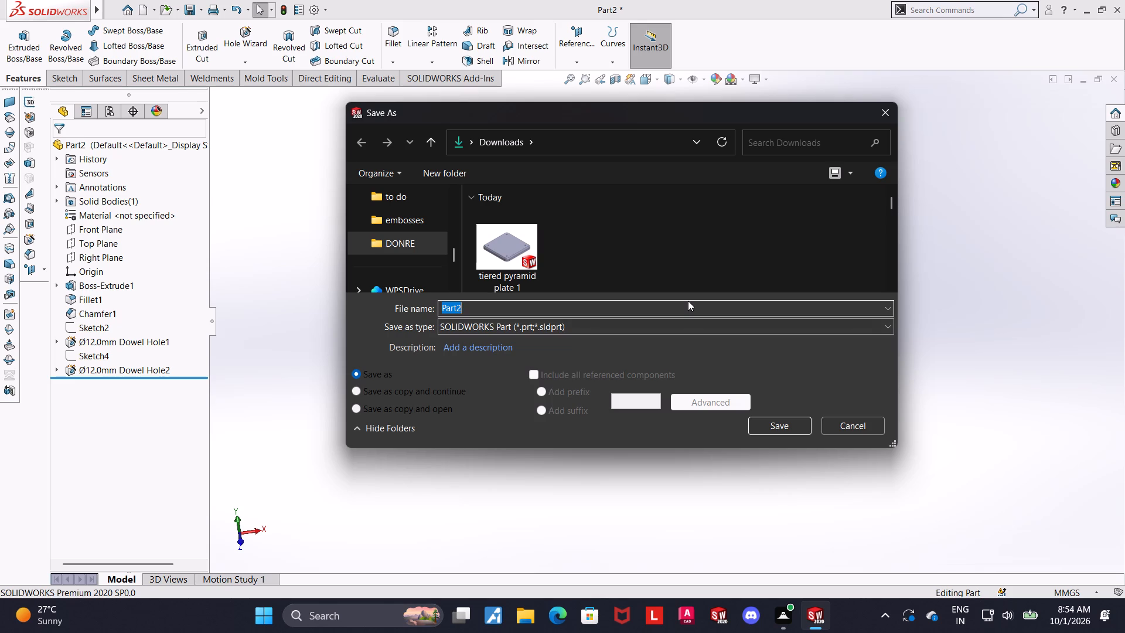
pyautogui.write('tiered pyra,')
pyautogui.press('BackSpace')
pyautogui.write('mid')
pyautogui.press('space')
pyautogui.write('configuration 2')
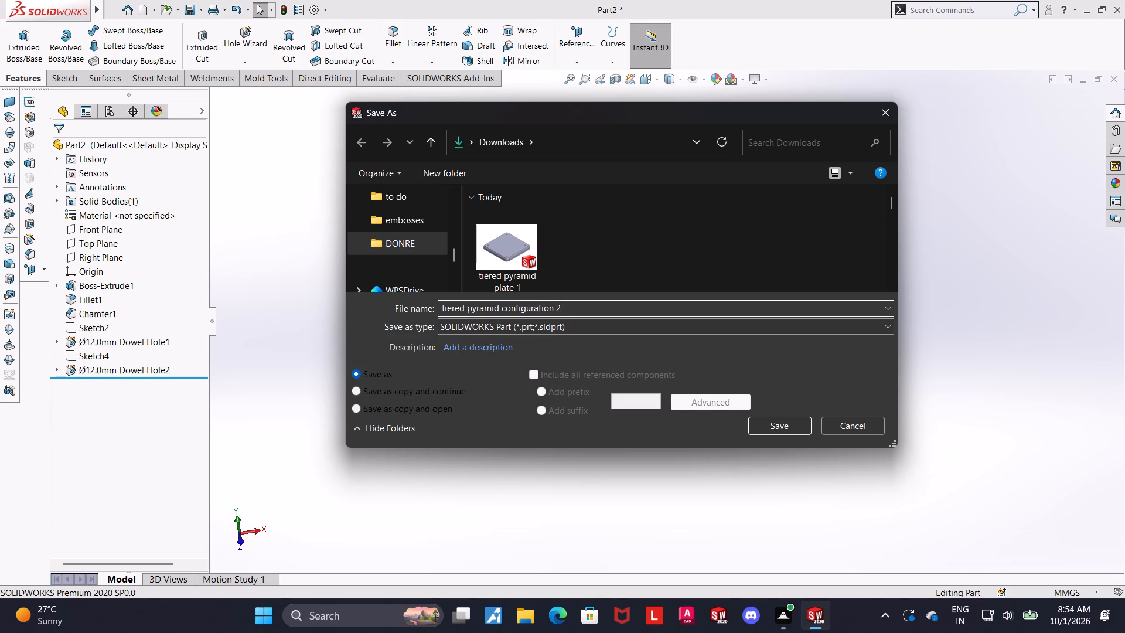
pyautogui.click(787, 420)
pyautogui.scroll(-1, 818, 273)
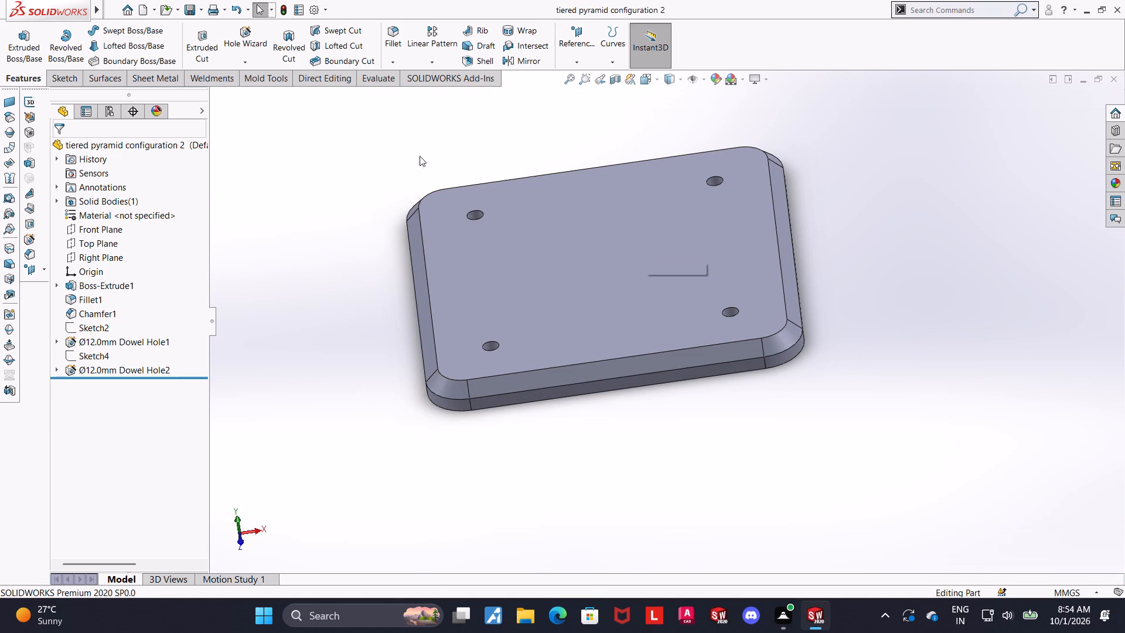
# Create a new part document for the next plate.
pyautogui.click(144, 12)
pyautogui.doubleClick(270, 308)
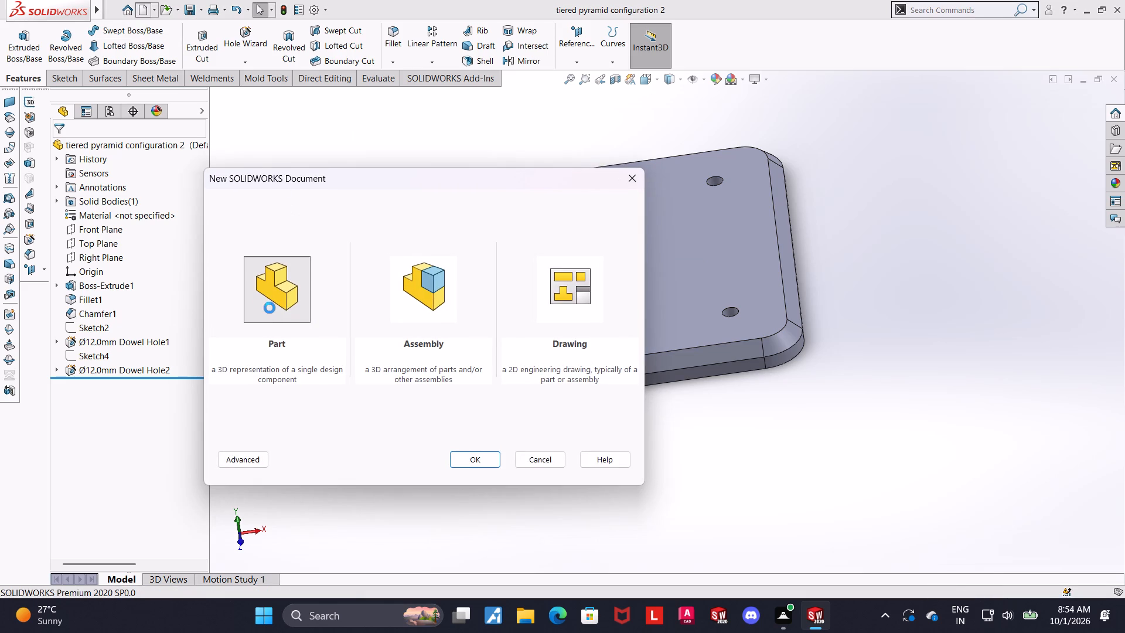
# Sketch a centre rectangle on the Top Plane, centred on the origin.
pyautogui.click(97, 234)
pyautogui.click(108, 214)
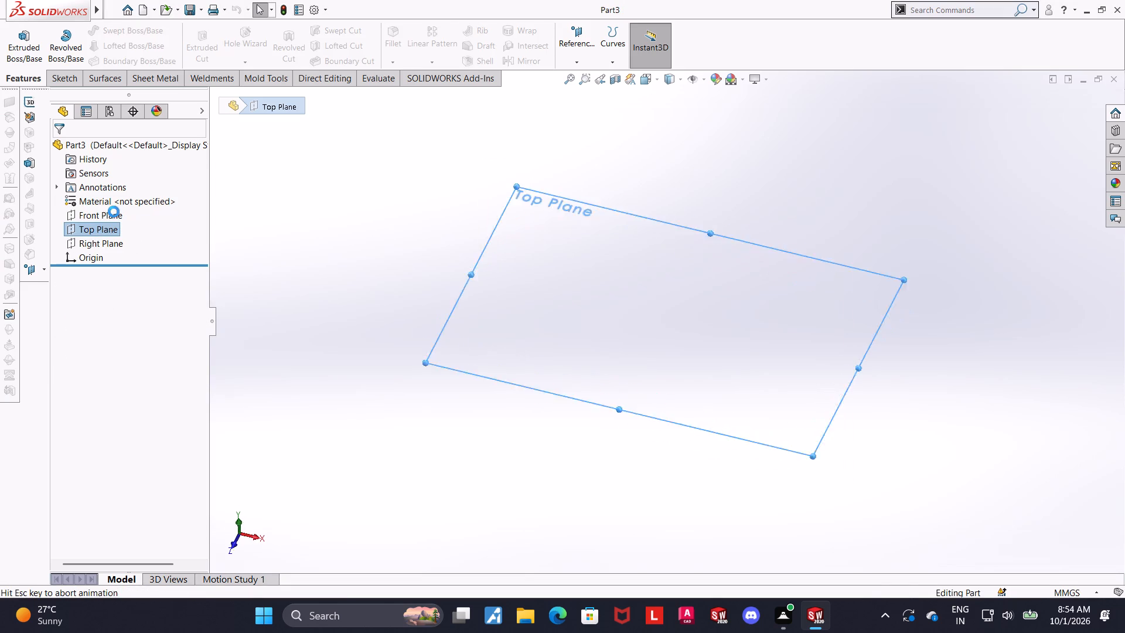
pyautogui.click(110, 48)
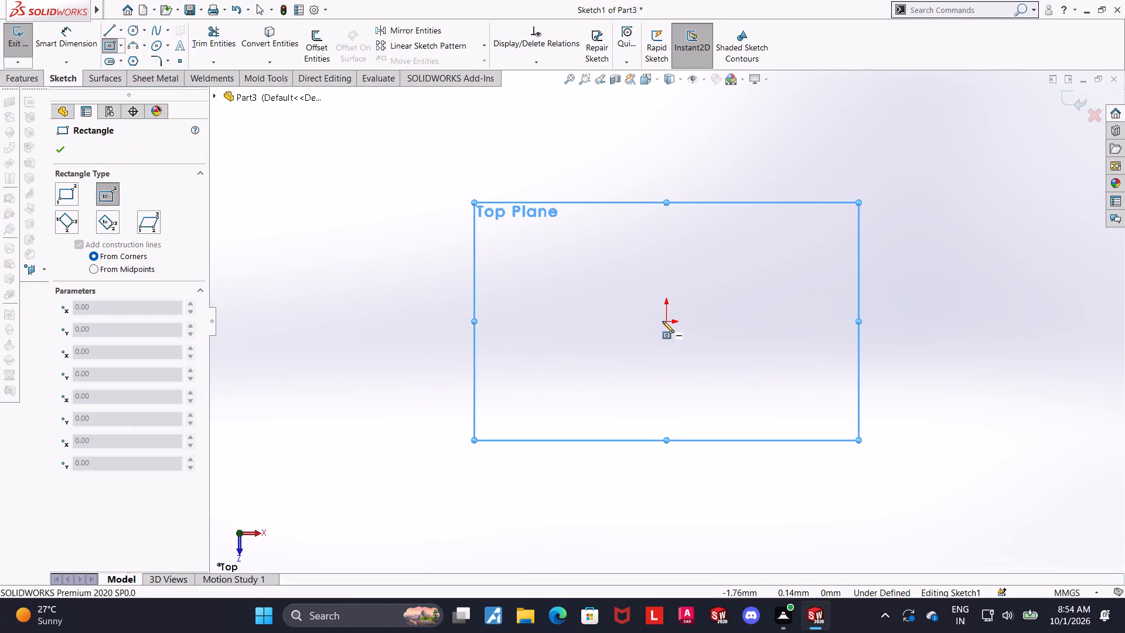
pyautogui.click(665, 322)
pyautogui.click(830, 142)
pyautogui.press('Escape')
# Dimension the centre rectangle's horizontal side to 225 mm.
pyautogui.click(62, 33)
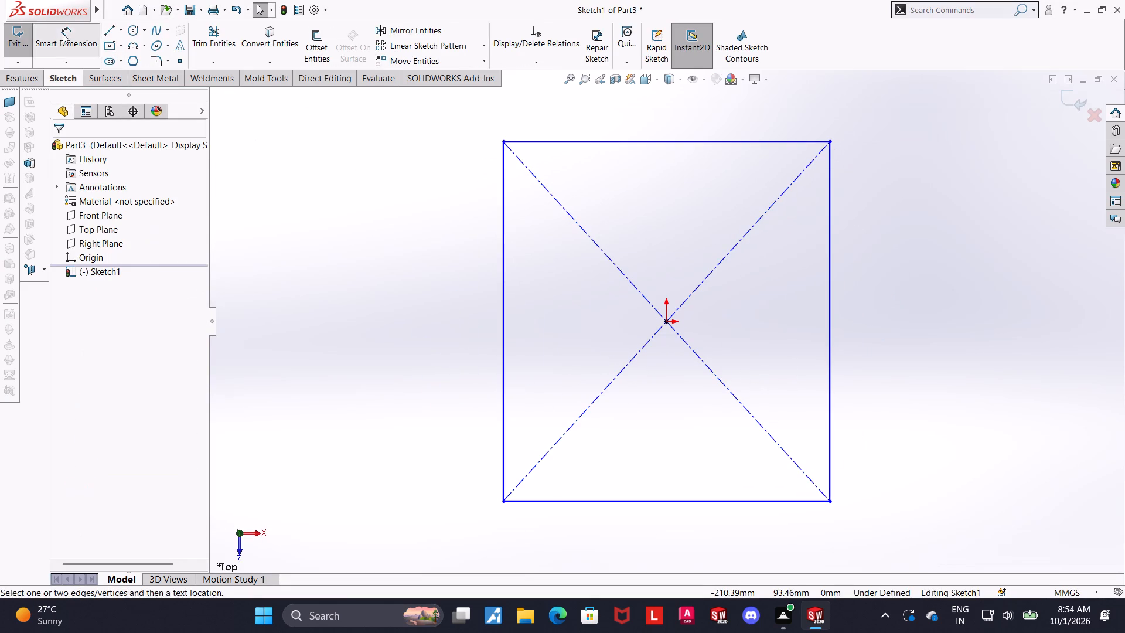
pyautogui.scroll(2, 716, 243)
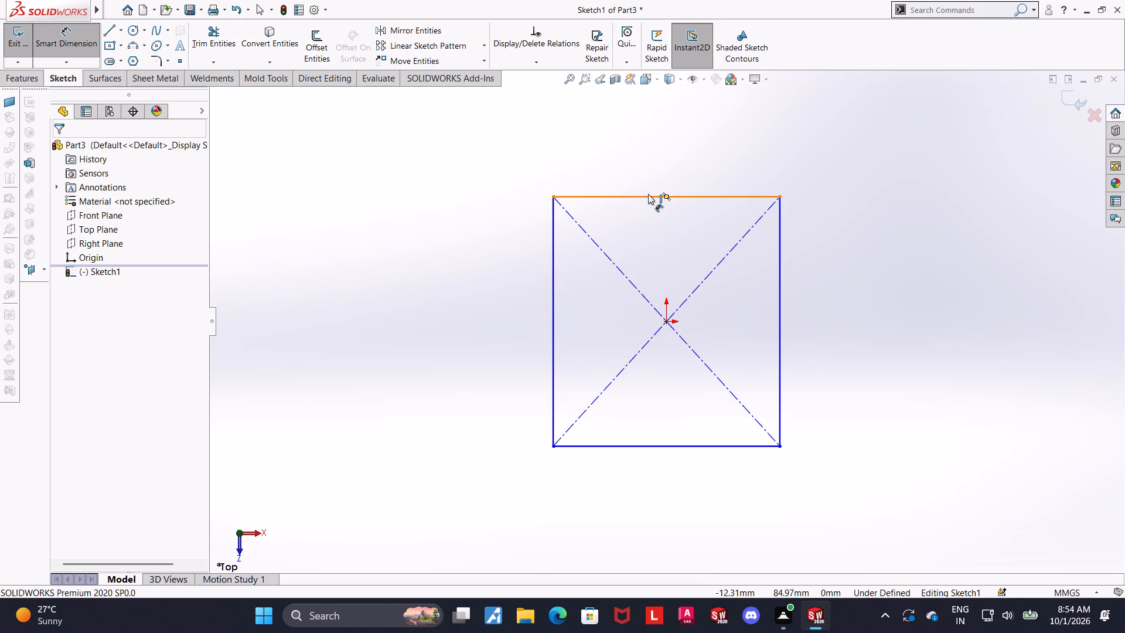
pyautogui.click(648, 194)
pyautogui.click(651, 172)
pyautogui.write('22')
pyautogui.press('5')
pyautogui.press('Return')
pyautogui.press('Escape')
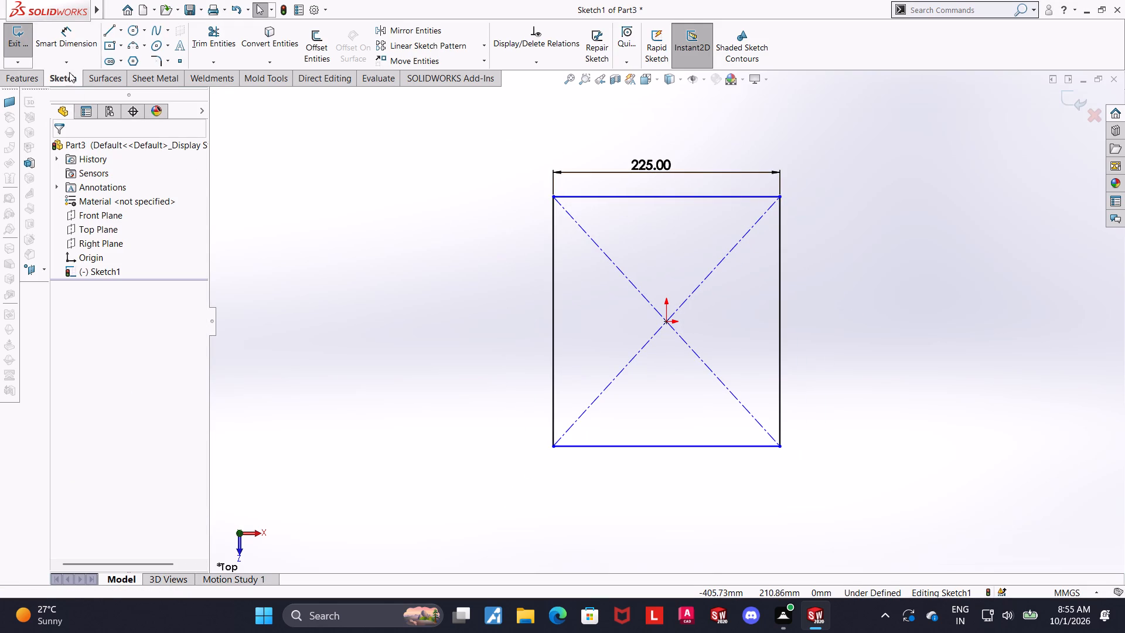
# Dimension the rectangle's vertical side to 225 mm and close the sketch.
pyautogui.click(60, 47)
pyautogui.click(552, 285)
pyautogui.click(525, 284)
pyautogui.write('225')
pyautogui.press('Return')
pyautogui.press('Escape')
pyautogui.press('Escape')
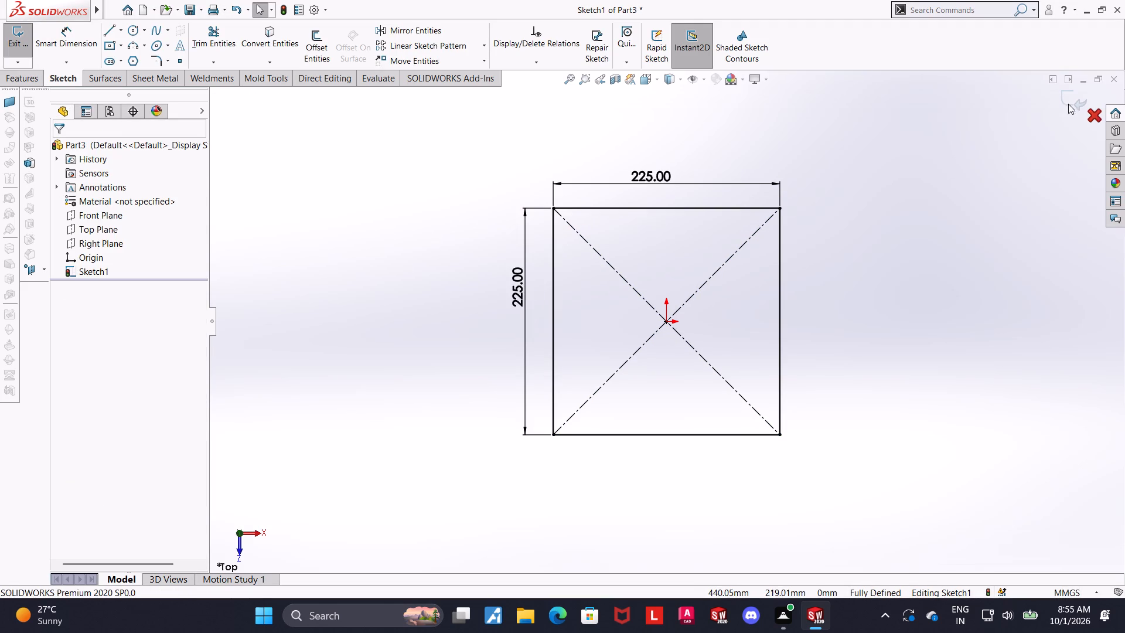
pyautogui.click(1073, 104)
# Extrude the 225 mm square upward from the sketch plane as a 20 mm blind boss.
pyautogui.moveTo(779, 454); pyautogui.dragTo(747, 301, button='middle')
pyautogui.click(27, 37)
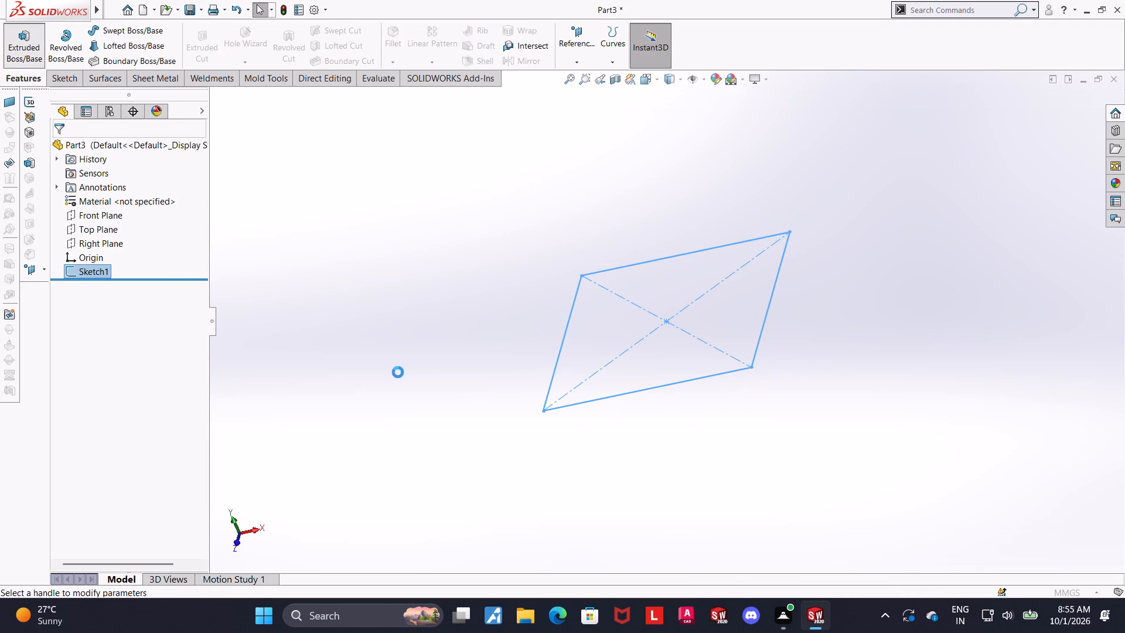
pyautogui.scroll(1, 420, 389)
pyautogui.moveTo(425, 390); pyautogui.dragTo(437, 391, button='middle')
pyautogui.click(147, 287)
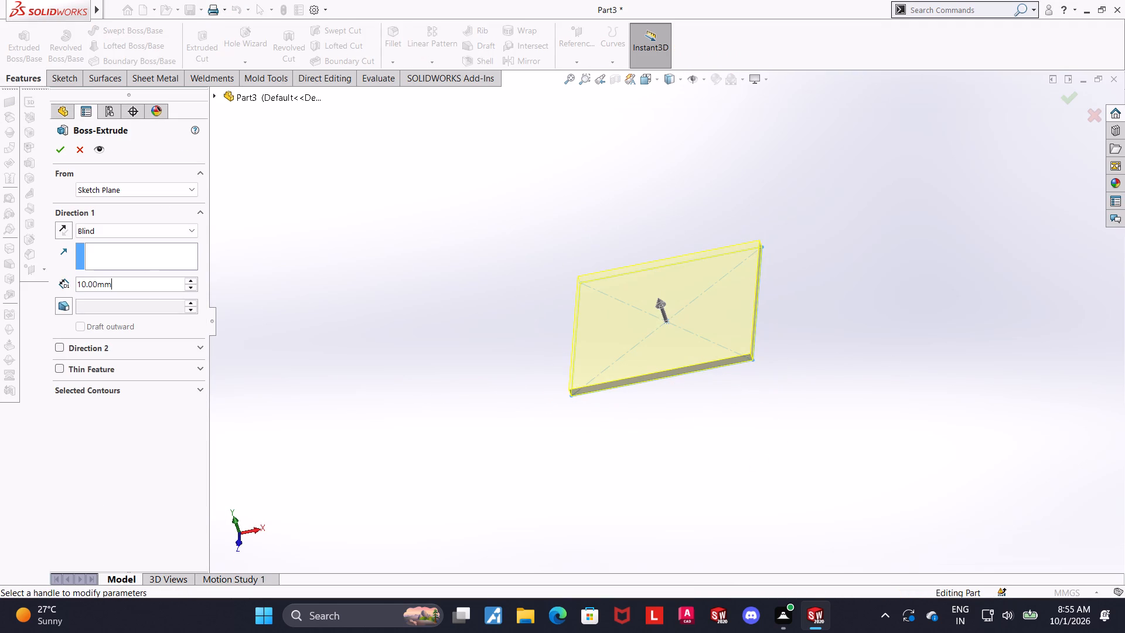
pyautogui.moveTo(148, 280); pyautogui.dragTo(48, 284)
pyautogui.write('20')
pyautogui.press('Return')
pyautogui.click(59, 142)
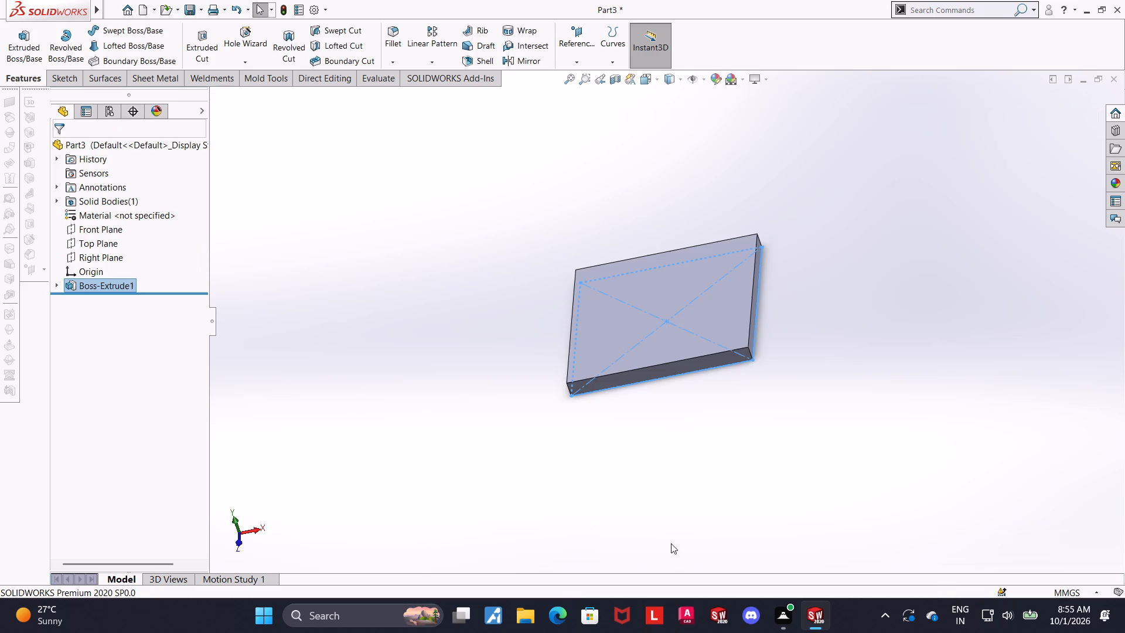
pyautogui.click(681, 545)
# Fillet the plate's four vertical corner edges with a symmetric 10 mm radius.
pyautogui.moveTo(836, 280); pyautogui.dragTo(848, 277, button='middle')
pyautogui.scroll(-2, 719, 260)
pyautogui.moveTo(511, 183); pyautogui.dragTo(613, 127, button='middle')
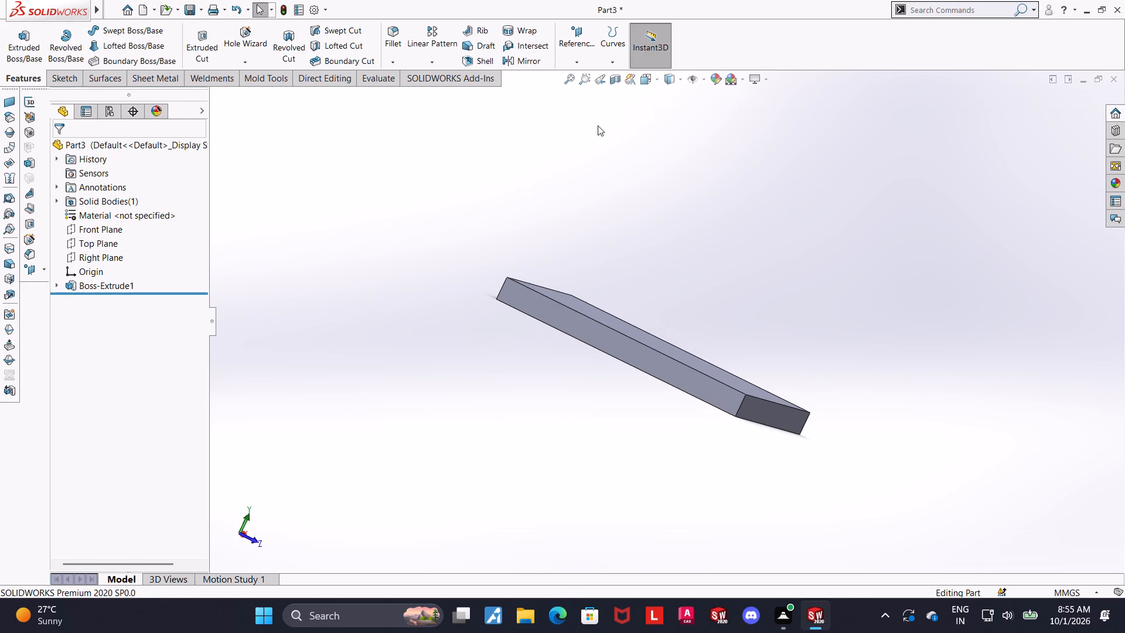
pyautogui.click(400, 42)
pyautogui.moveTo(1122, 230); pyautogui.dragTo(1040, 259, button='middle')
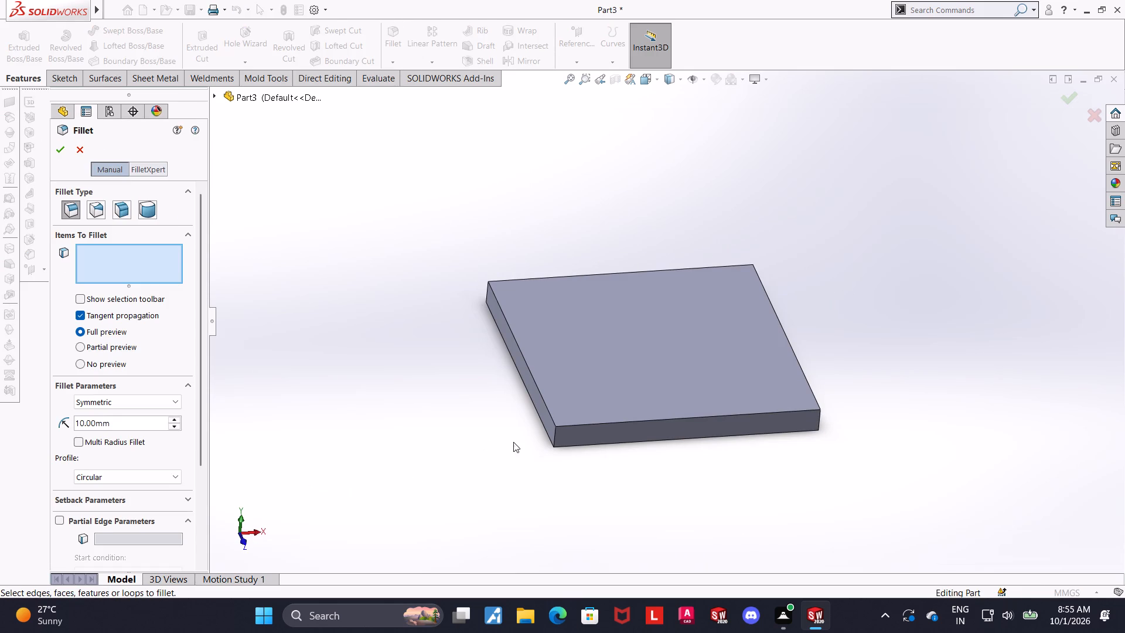
pyautogui.click(555, 435)
pyautogui.moveTo(880, 413); pyautogui.dragTo(828, 423, button='middle')
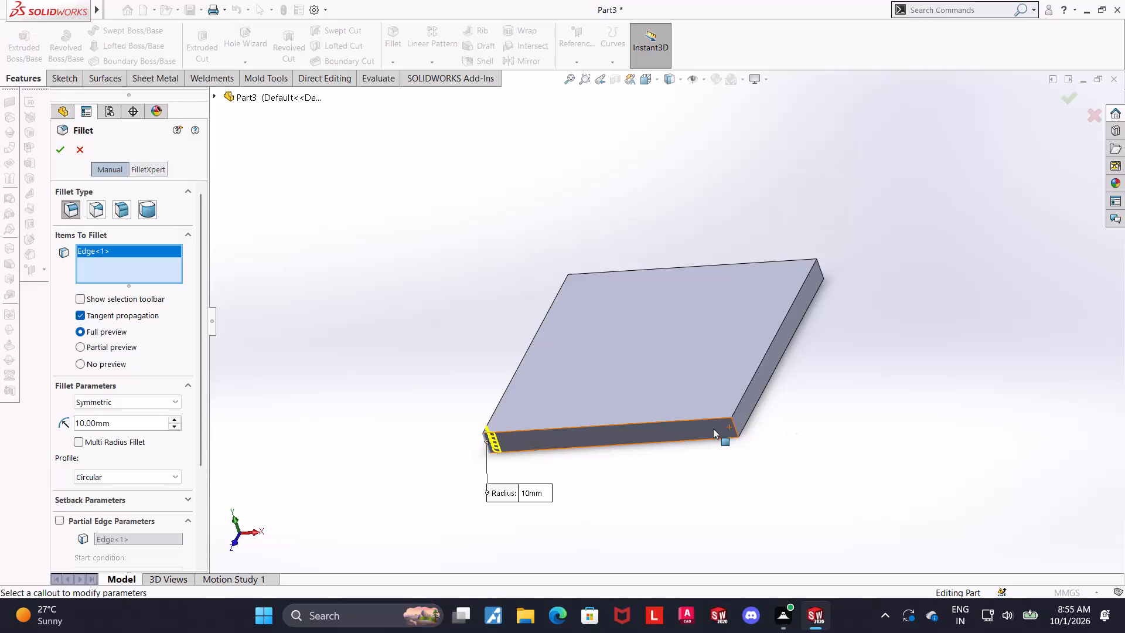
pyautogui.click(735, 428)
pyautogui.moveTo(945, 243); pyautogui.dragTo(892, 451, button='middle')
pyautogui.scroll(-2, 783, 316)
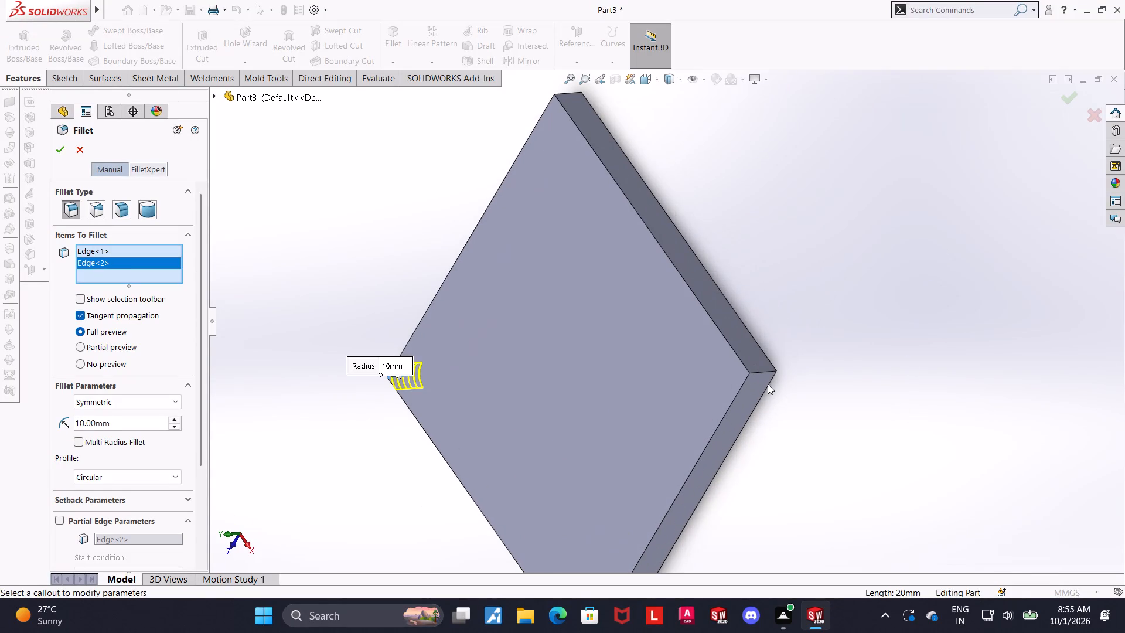
pyautogui.click(759, 375)
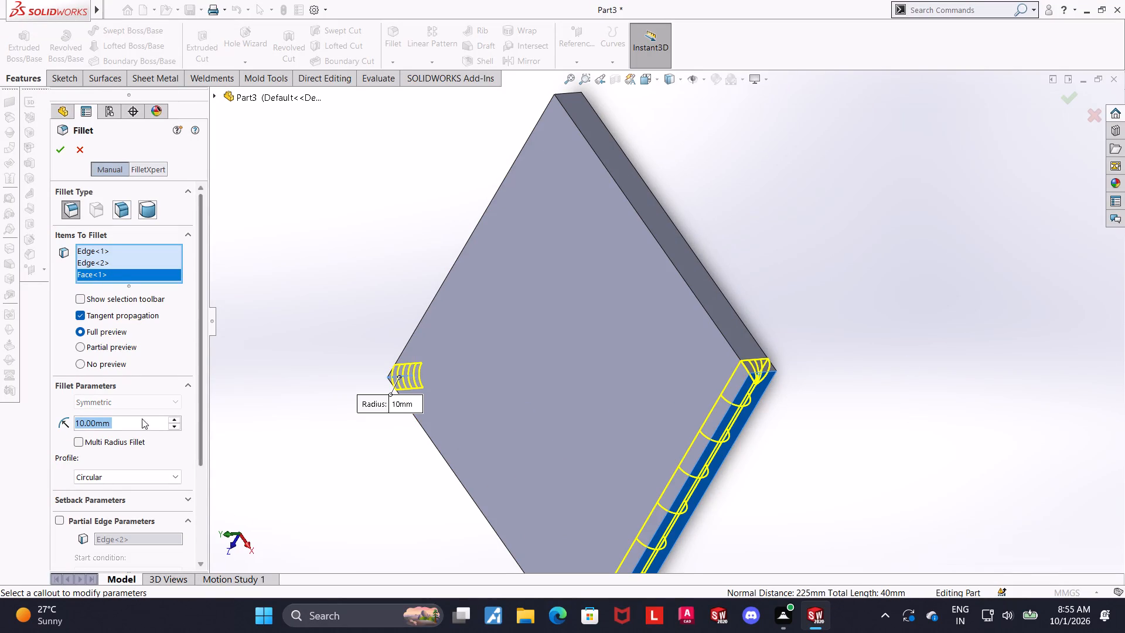
pyautogui.rightClick(118, 275)
pyautogui.click(135, 295)
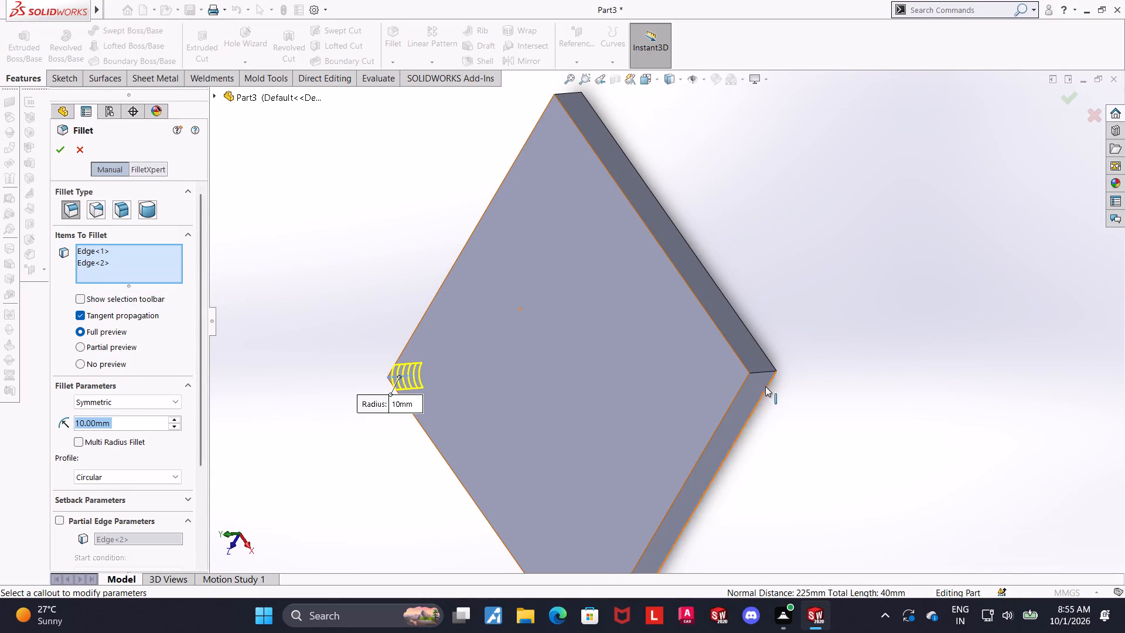
pyautogui.click(762, 372)
pyautogui.moveTo(732, 278); pyautogui.dragTo(781, 371, button='middle')
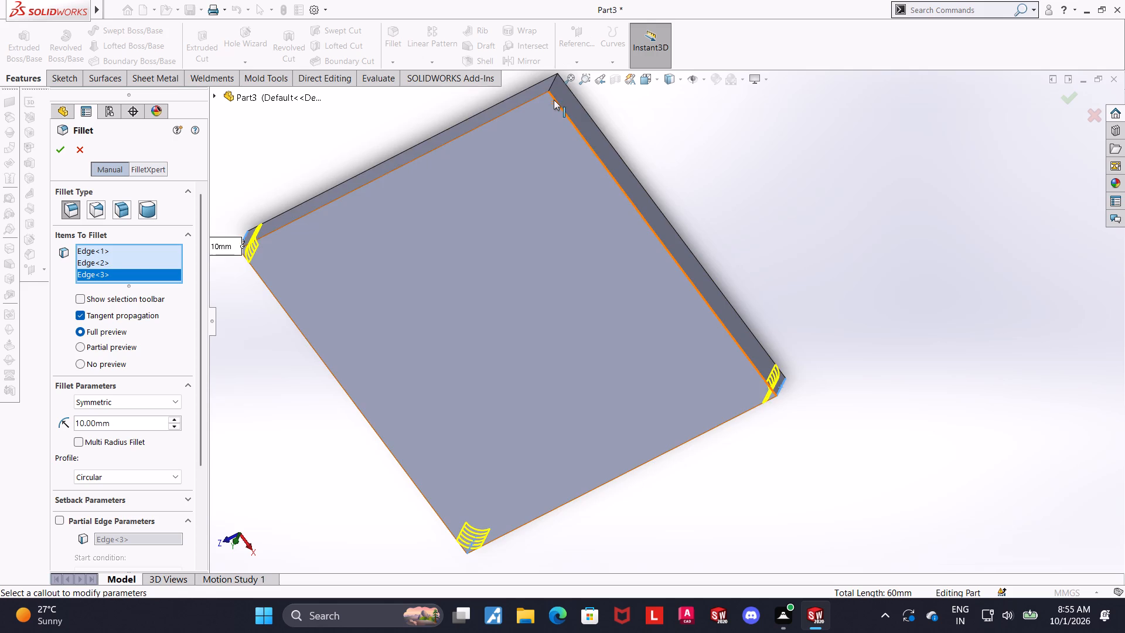
pyautogui.scroll(3, 554, 101)
pyautogui.scroll(-4, 564, 101)
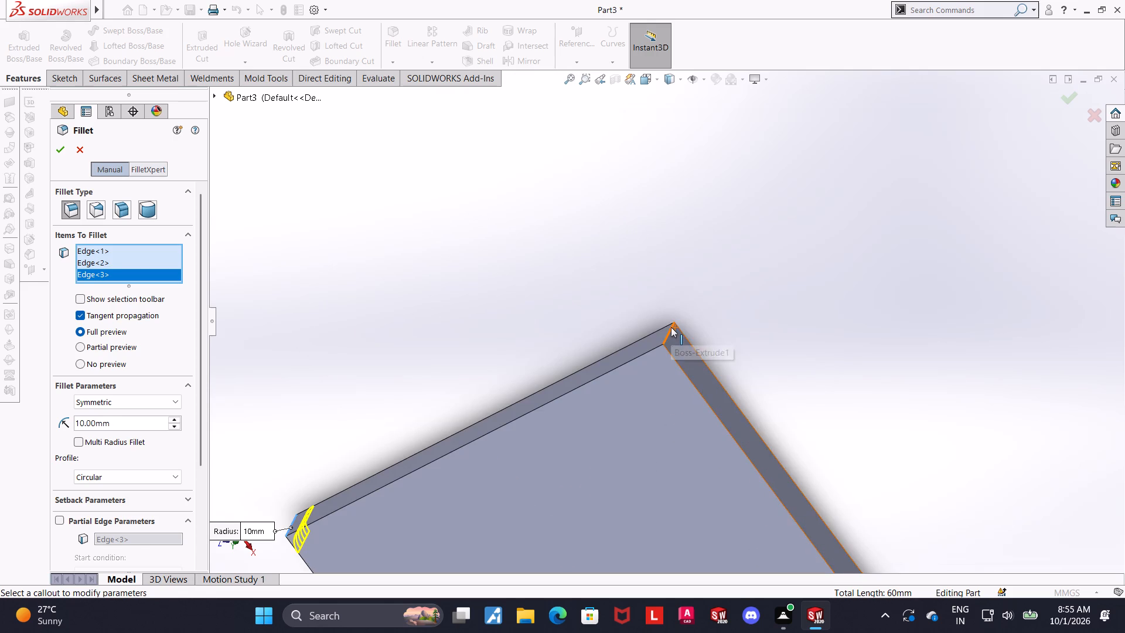
pyautogui.click(671, 327)
pyautogui.scroll(6, 712, 338)
pyautogui.moveTo(736, 455); pyautogui.dragTo(758, 253, button='middle')
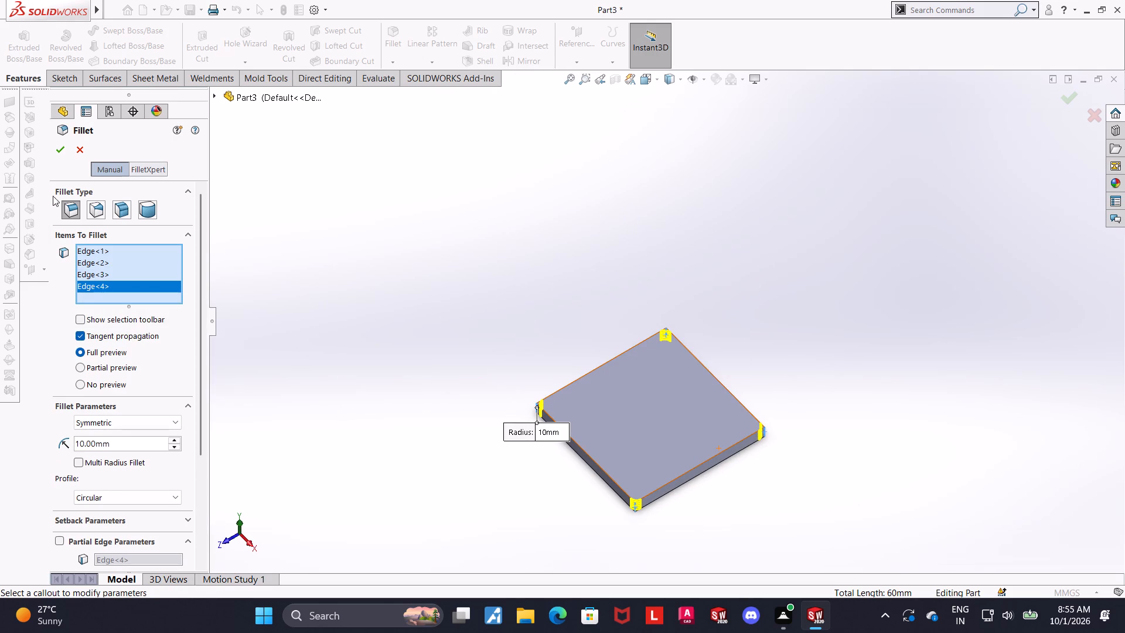
pyautogui.click(59, 162)
pyautogui.click(60, 154)
# Chamfer the plate's top perimeter edge 10 mm at 45 degrees, with tangent propagation.
pyautogui.click(391, 63)
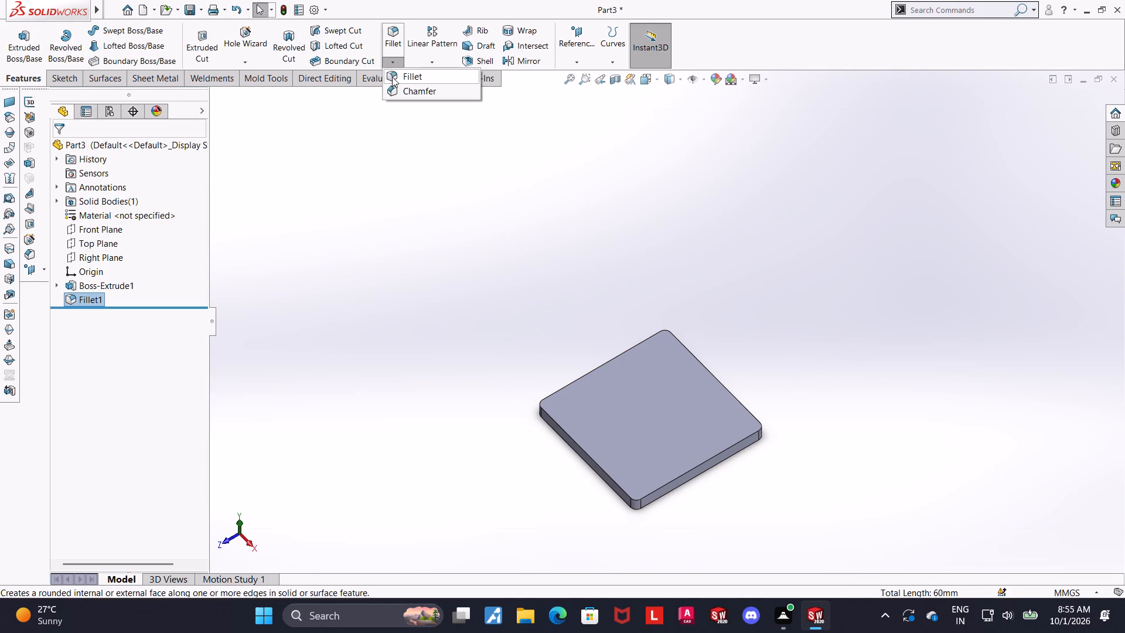
pyautogui.click(394, 93)
pyautogui.scroll(-4, 686, 457)
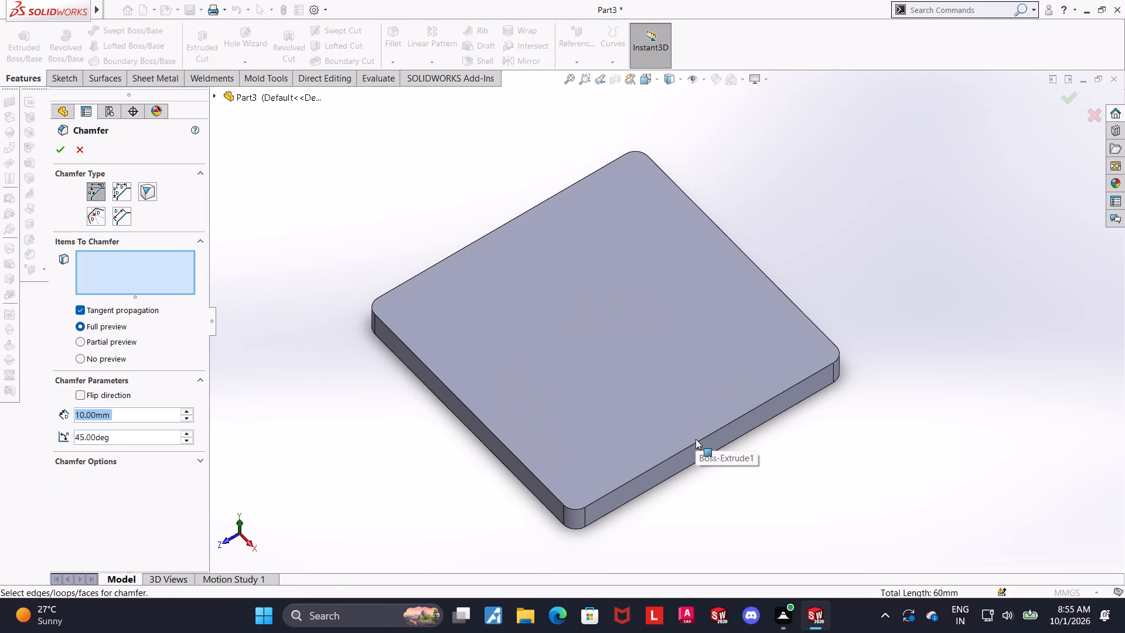
pyautogui.click(697, 440)
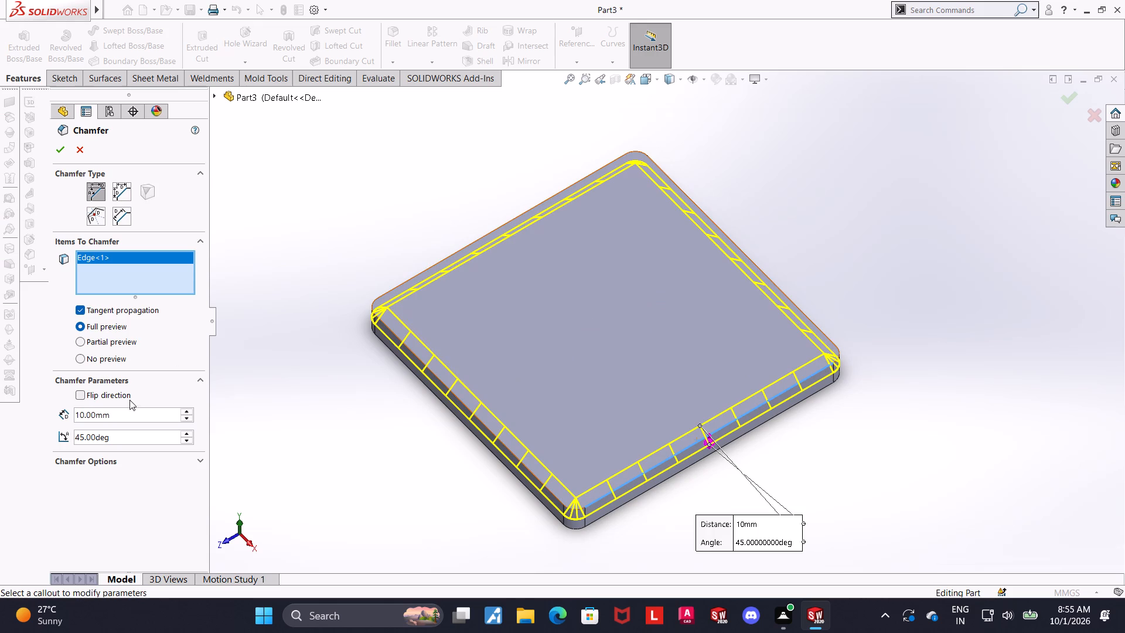
pyautogui.click(52, 153)
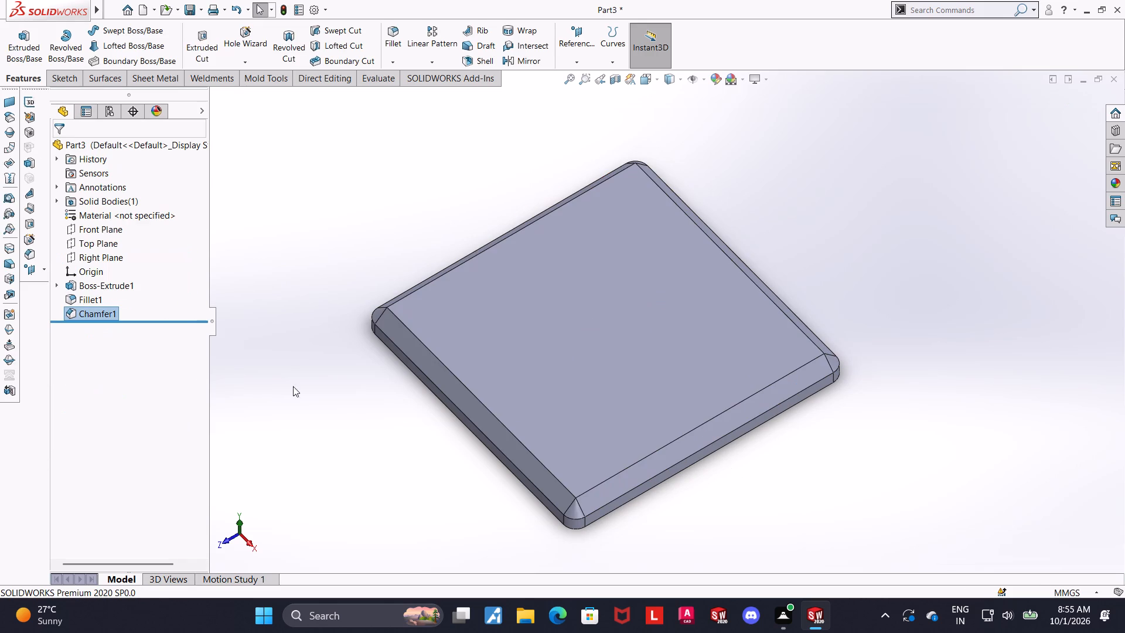
# Open the plate's base extrusion definition to review its depth settings.
pyautogui.scroll(3, 354, 397)
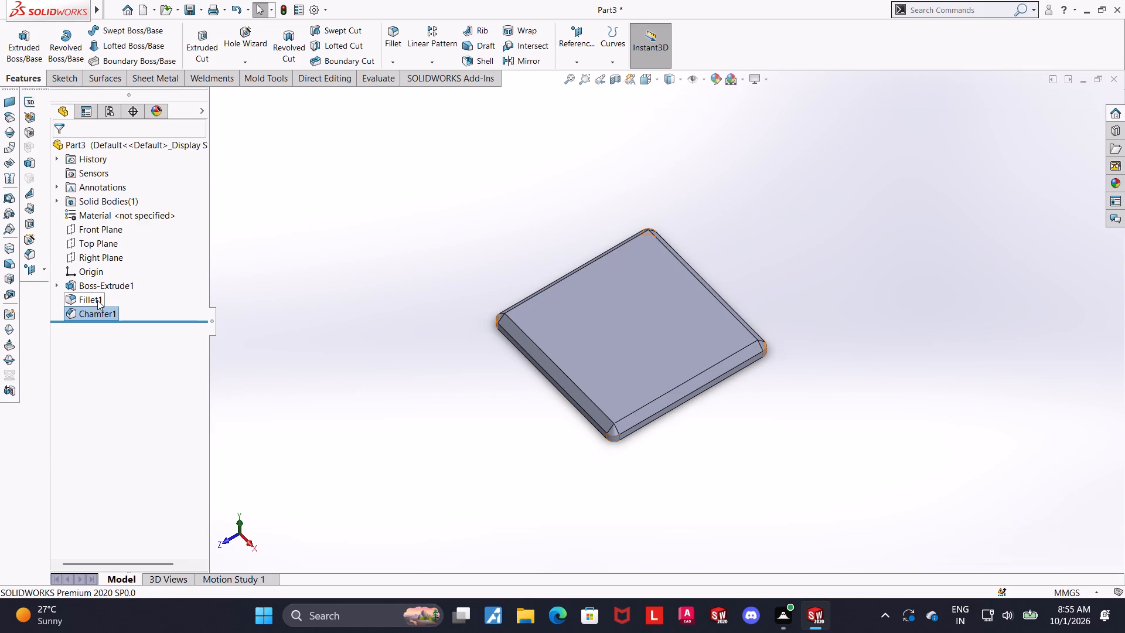
pyautogui.click(94, 291)
pyautogui.click(106, 259)
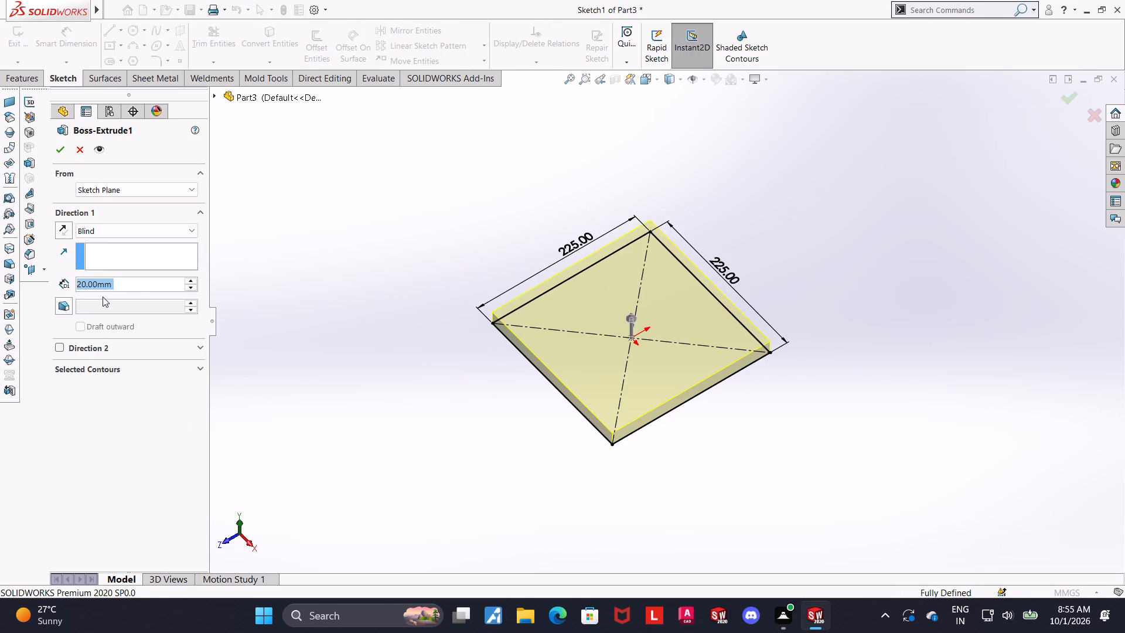
pyautogui.click(298, 302)
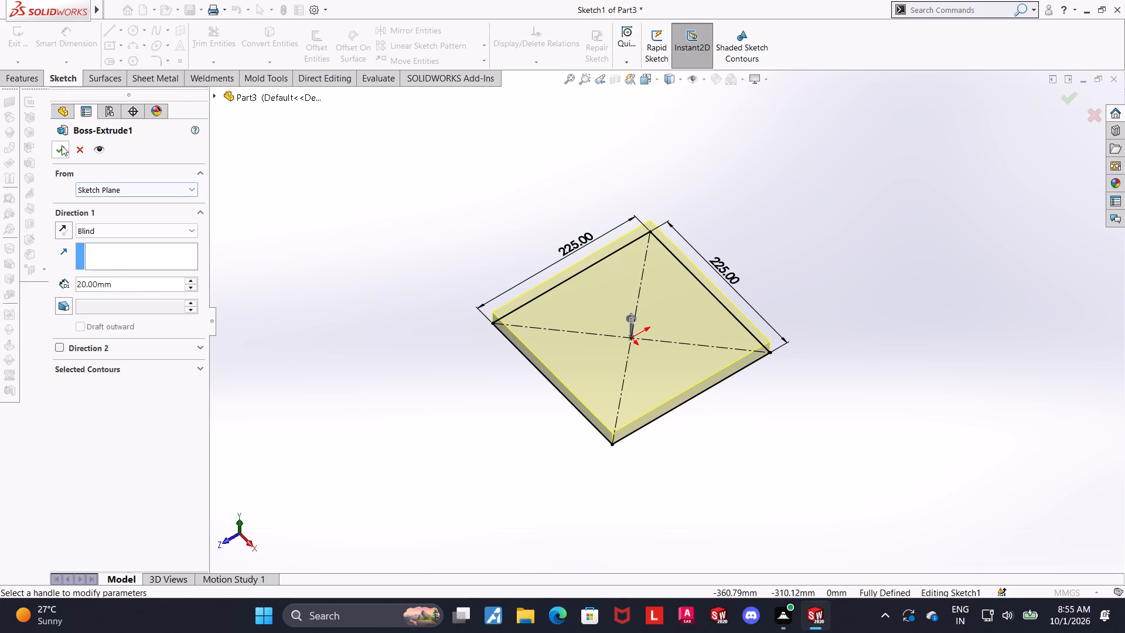
pyautogui.click(62, 145)
pyautogui.click(525, 508)
# Sketch a centre rectangle of about 174 by 162 mm on the plate's top face, centred on the origin.
pyautogui.moveTo(628, 433); pyautogui.dragTo(696, 294, button='middle')
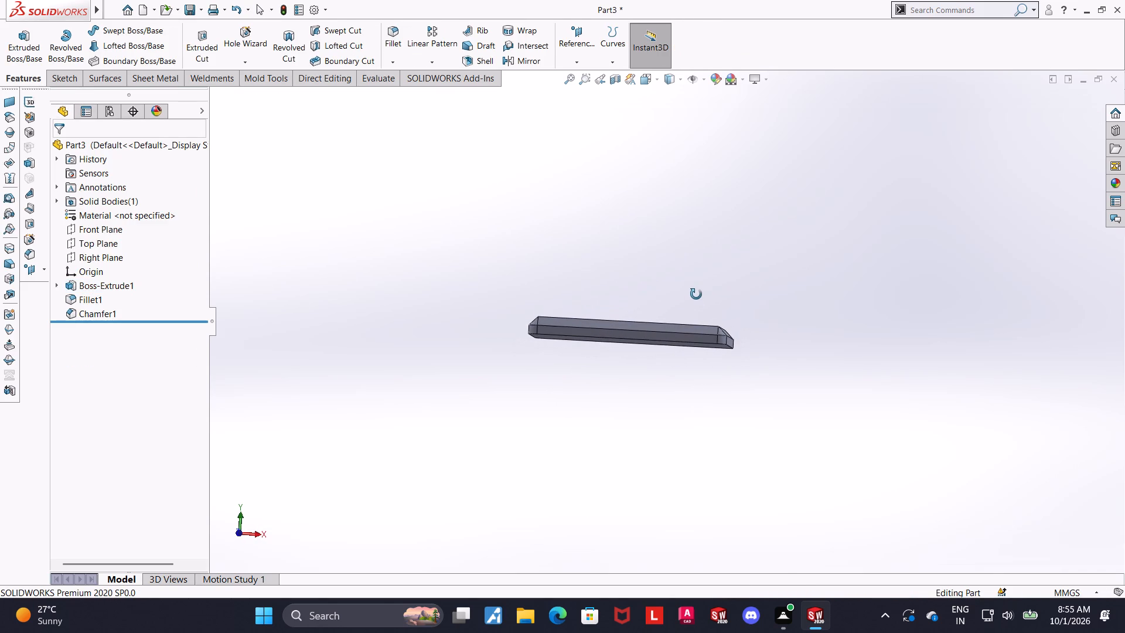
pyautogui.moveTo(696, 294); pyautogui.dragTo(726, 382, button='middle')
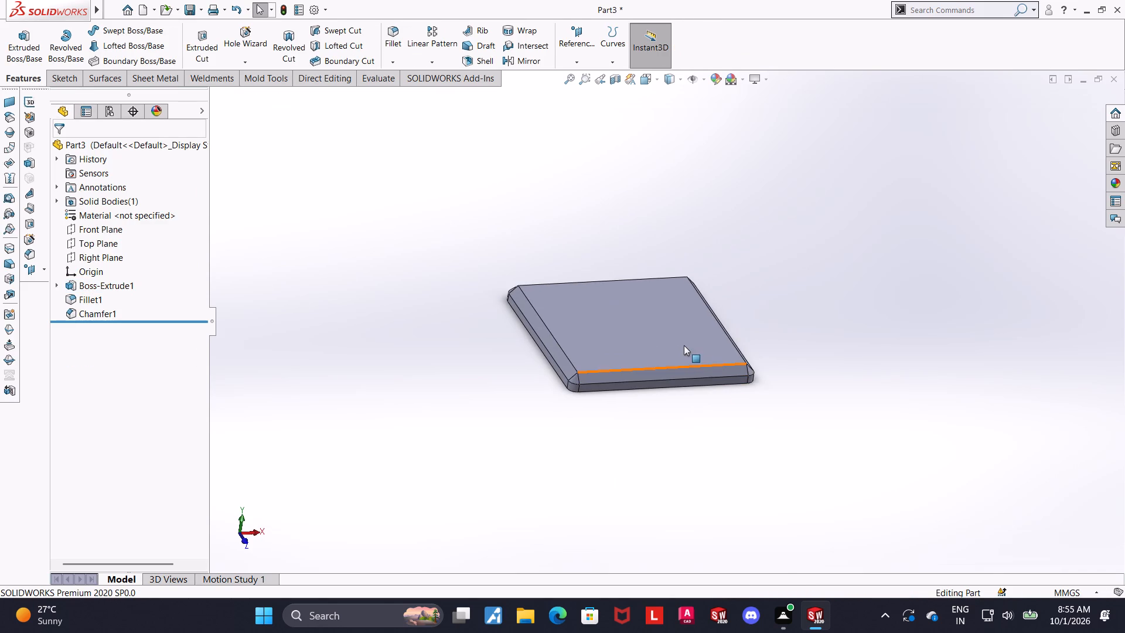
pyautogui.click(646, 85)
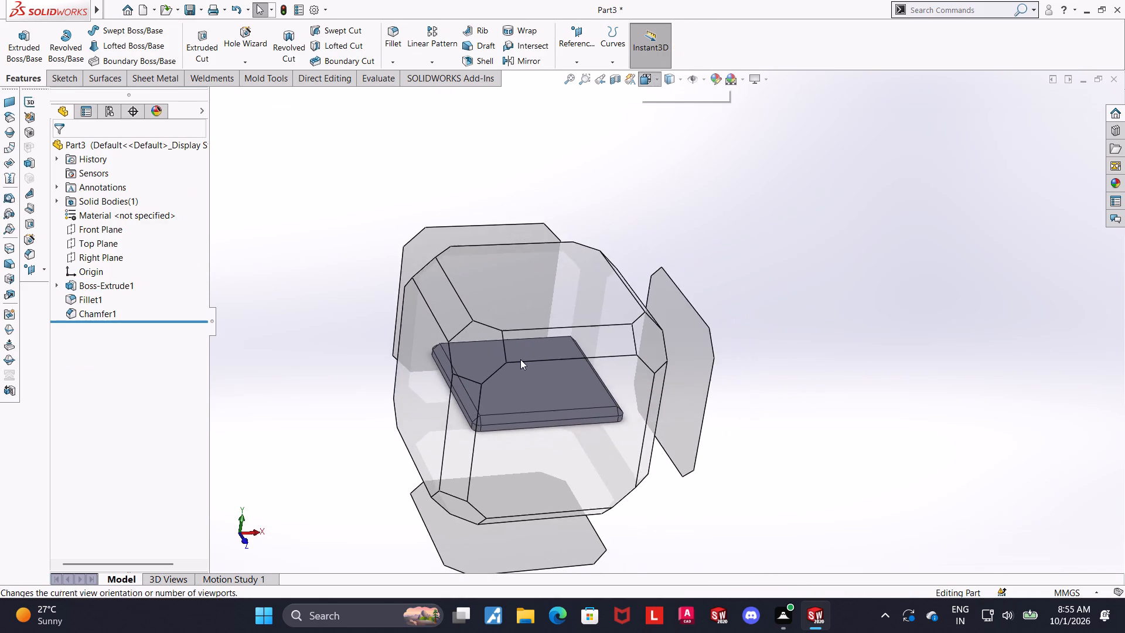
pyautogui.click(547, 307)
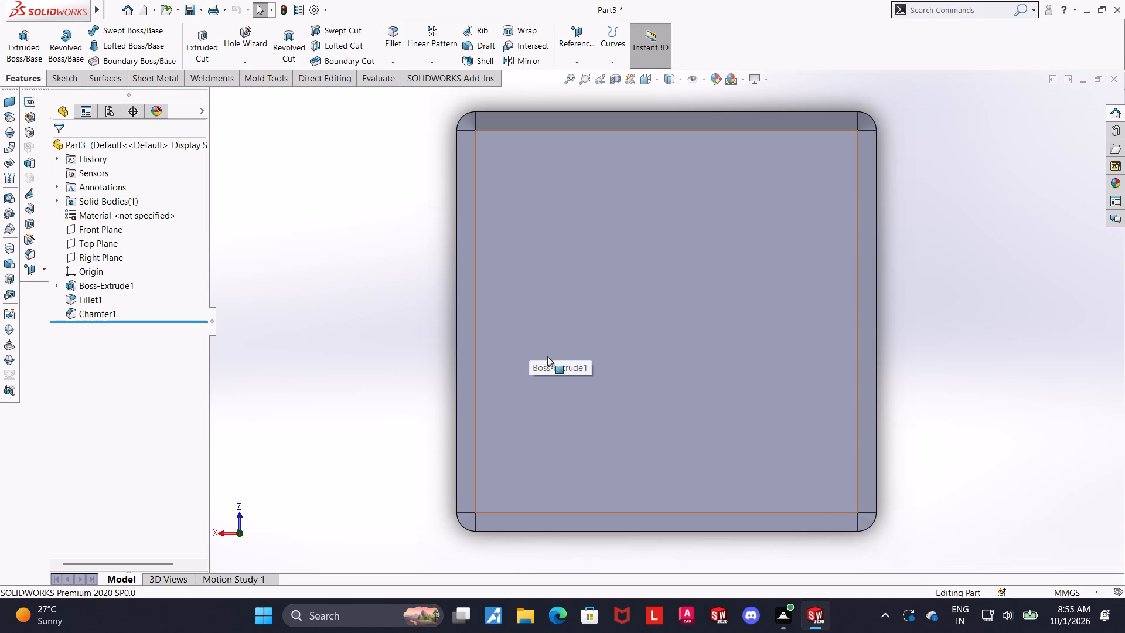
pyautogui.click(651, 338)
pyautogui.click(705, 305)
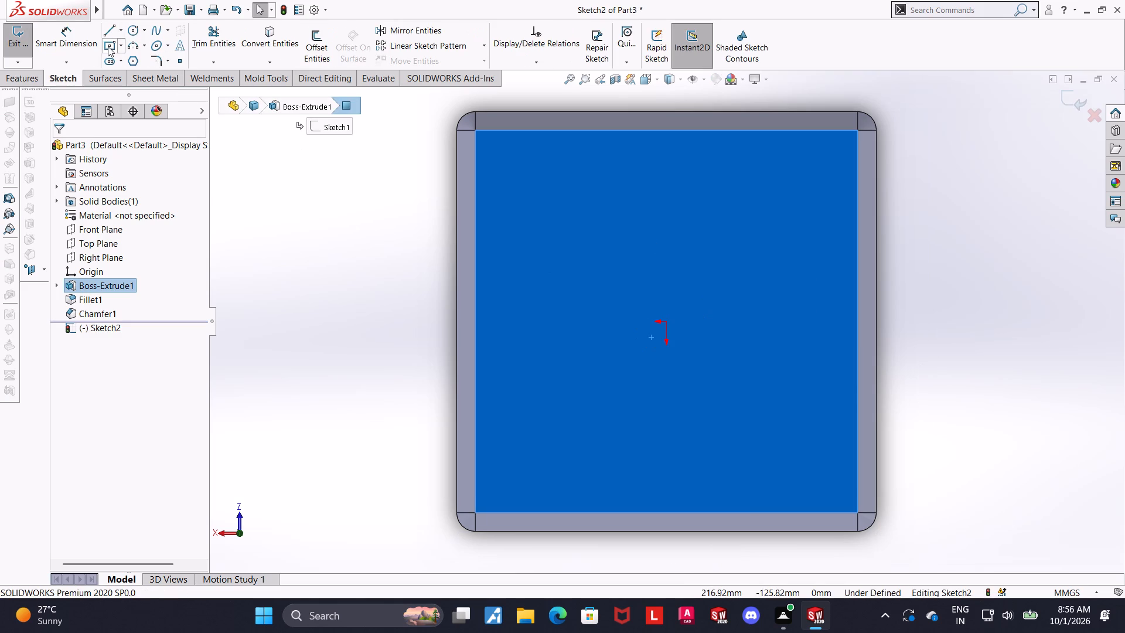
pyautogui.click(108, 46)
pyautogui.click(668, 322)
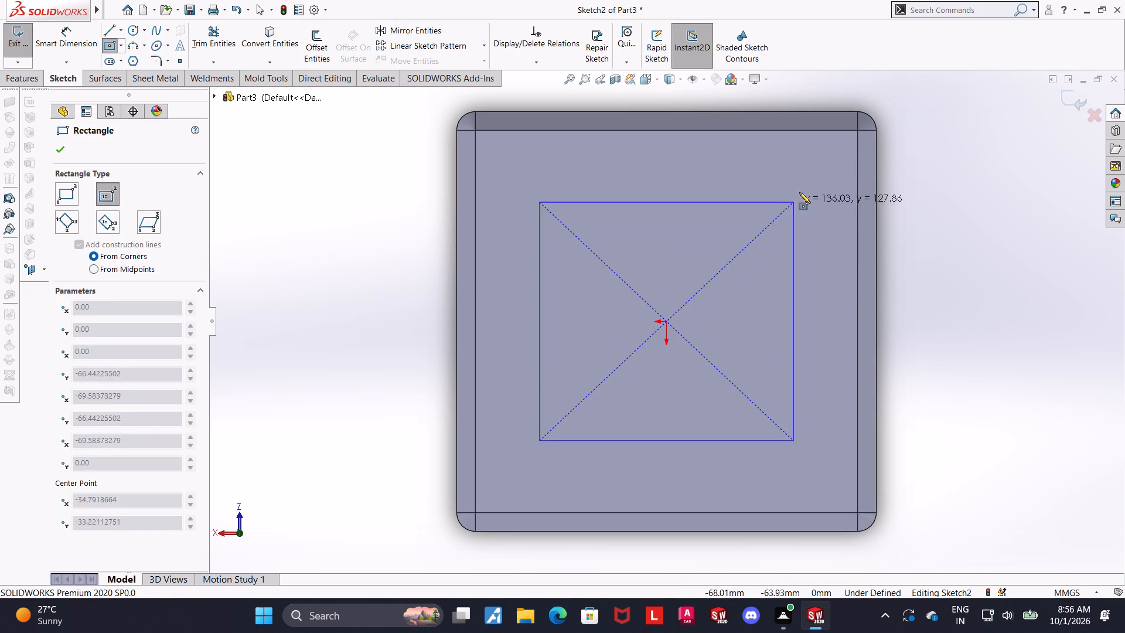
pyautogui.click(829, 171)
pyautogui.press('Escape')
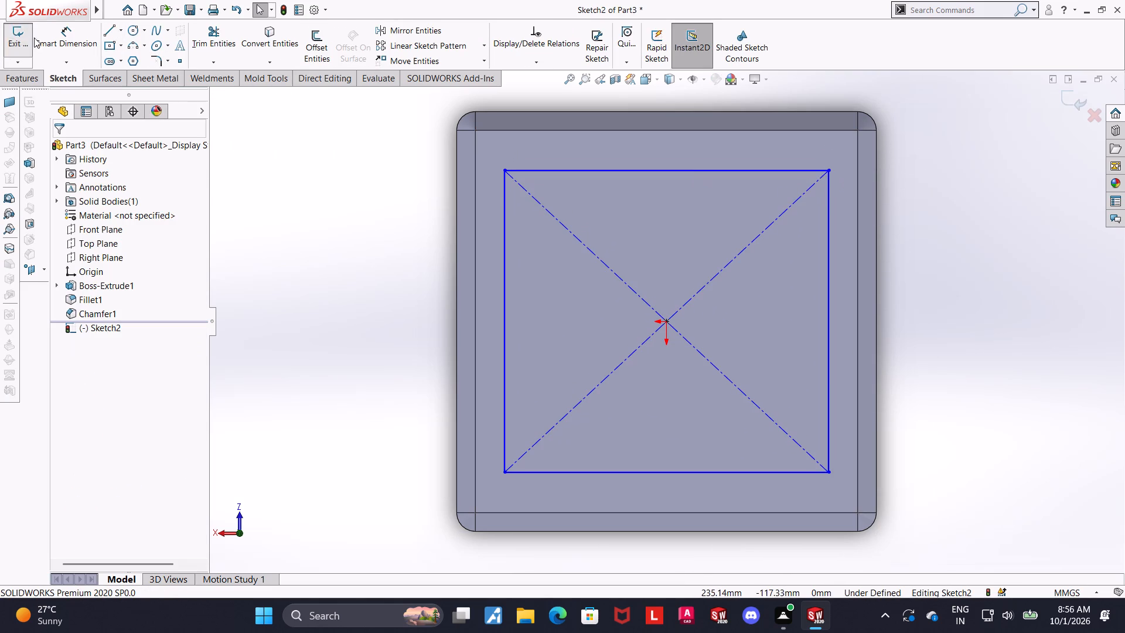
# Dimension the top-face rectangle's horizontal side to 125 mm.
pyautogui.click(37, 38)
pyautogui.click(728, 174)
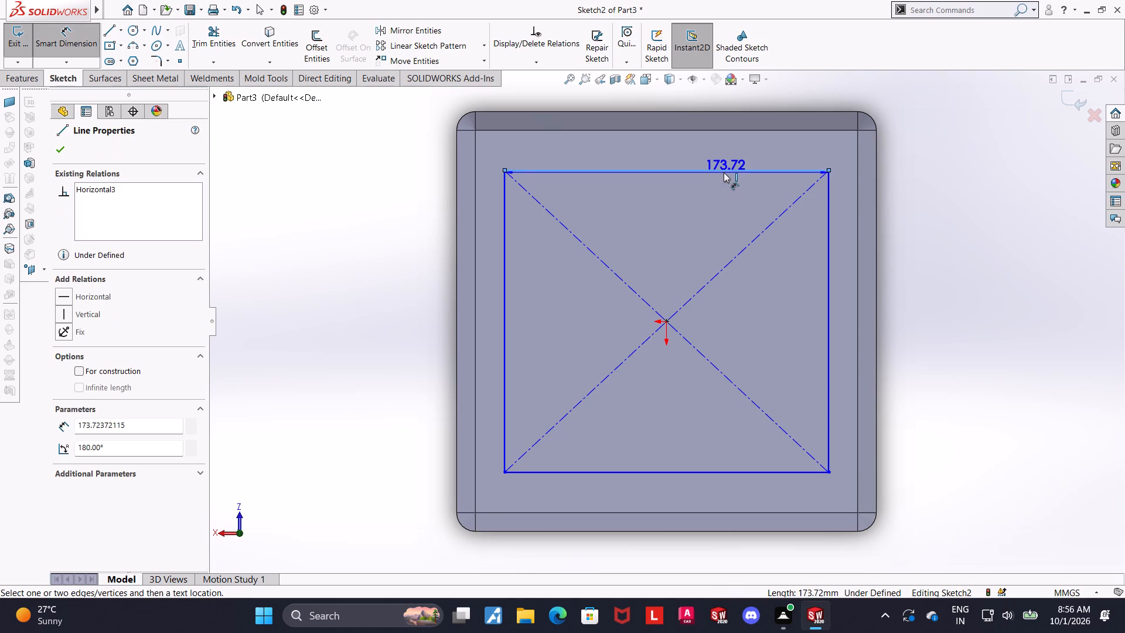
pyautogui.scroll(3, 724, 172)
pyautogui.click(701, 135)
pyautogui.write('125')
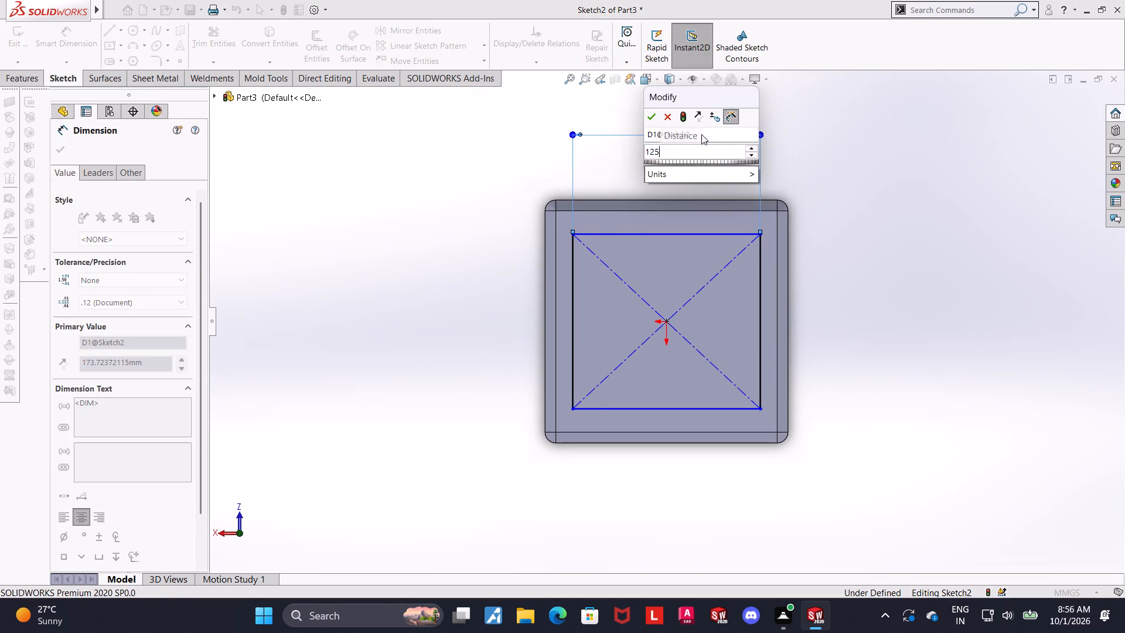
pyautogui.press('Return')
pyautogui.press('Escape')
# Dimension the top-face rectangle's vertical side to 125 mm and finish the sketch.
pyautogui.click(78, 30)
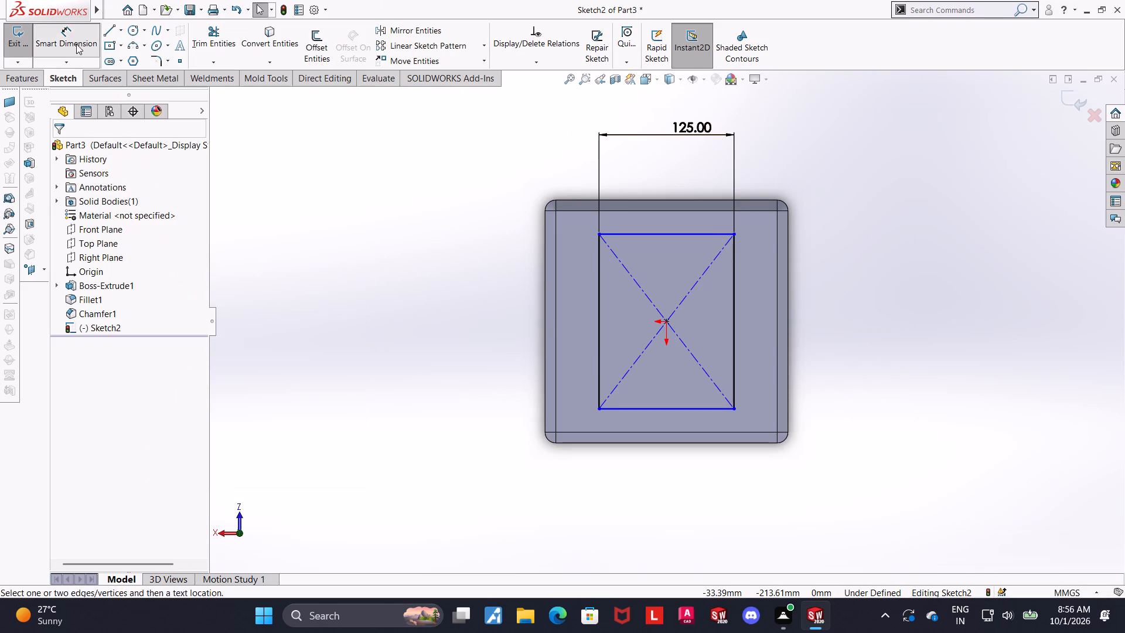
pyautogui.click(596, 305)
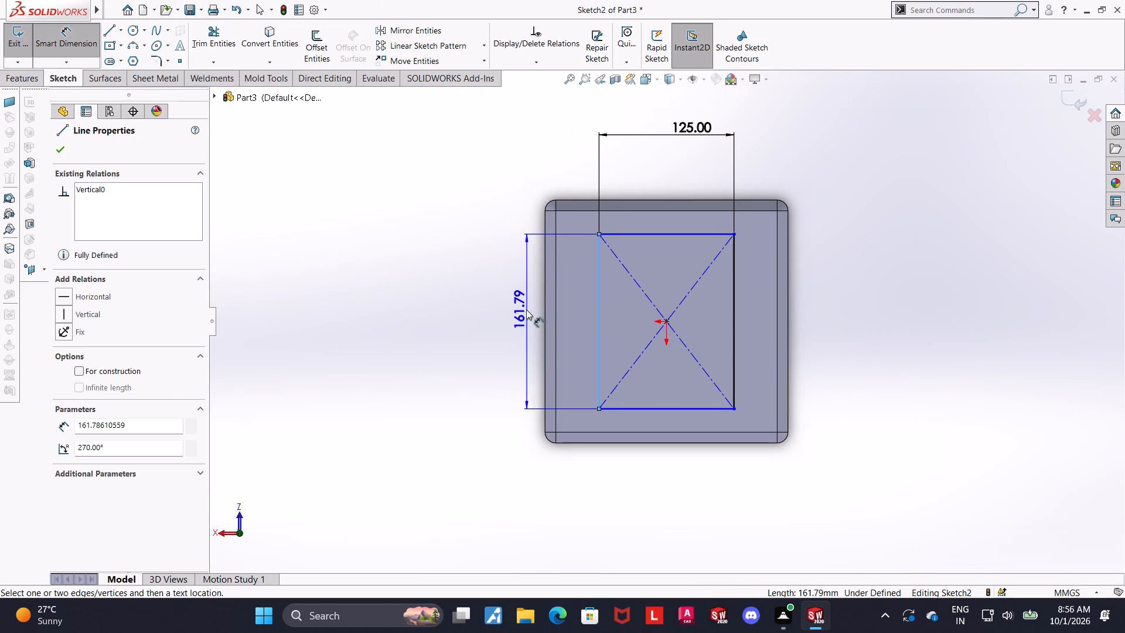
pyautogui.click(512, 309)
pyautogui.write('12')
pyautogui.press('5')
pyautogui.press('Return')
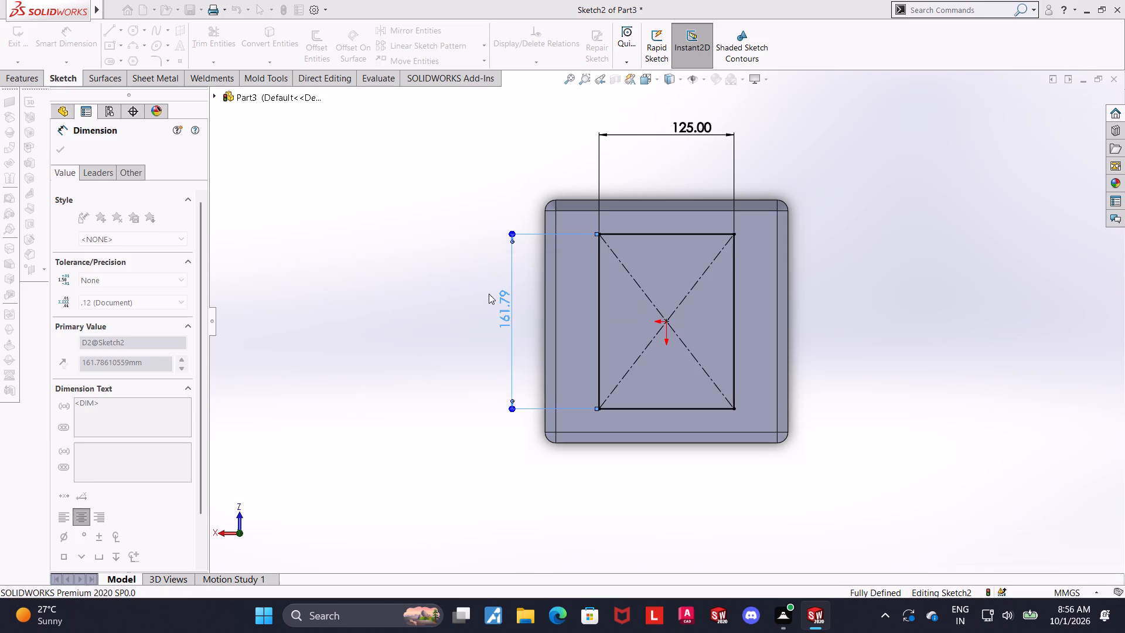
pyautogui.press('Escape')
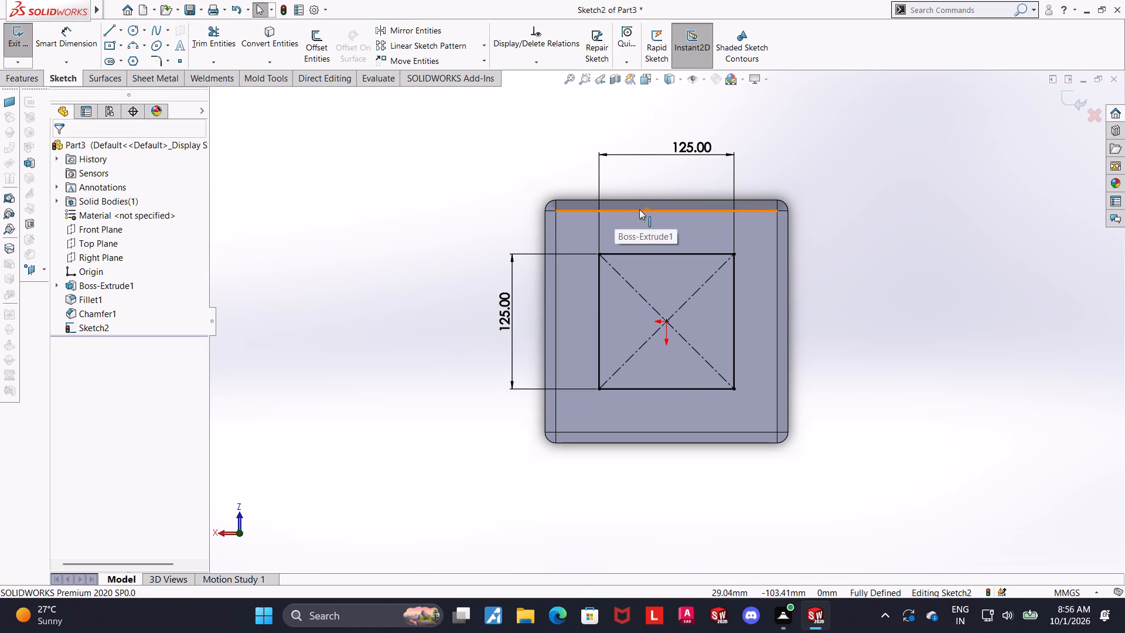
pyautogui.click(1070, 109)
# Add blind Ø12 mm ANSI Metric dowel holes, 10 mm deep, at the four corners of the top-face square.
pyautogui.moveTo(909, 353); pyautogui.dragTo(911, 270, button='middle')
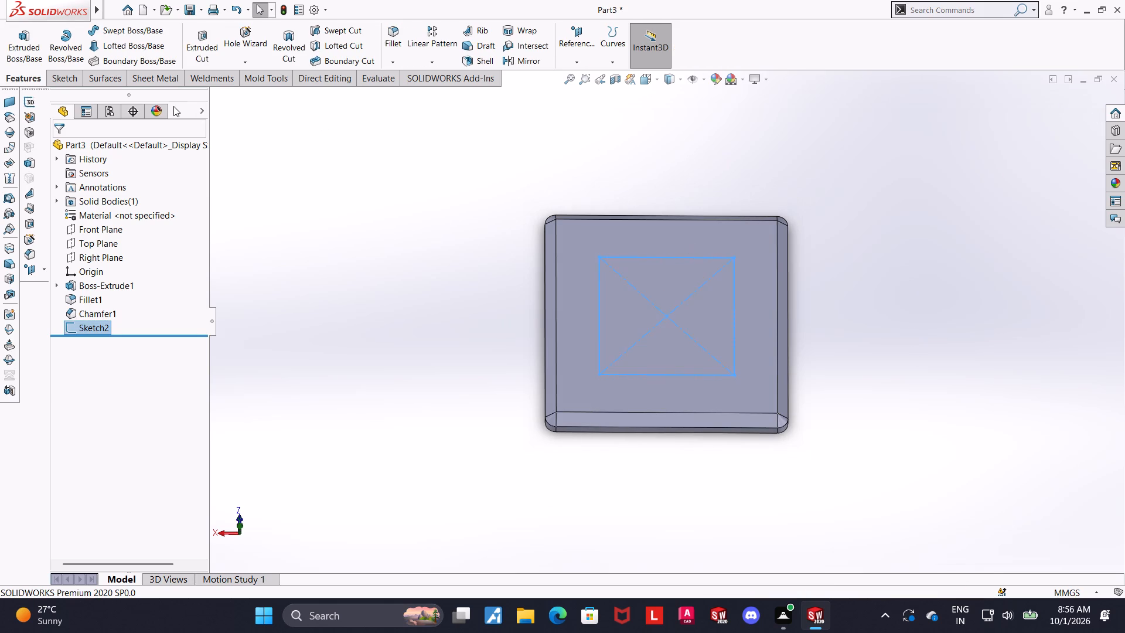
pyautogui.click(259, 50)
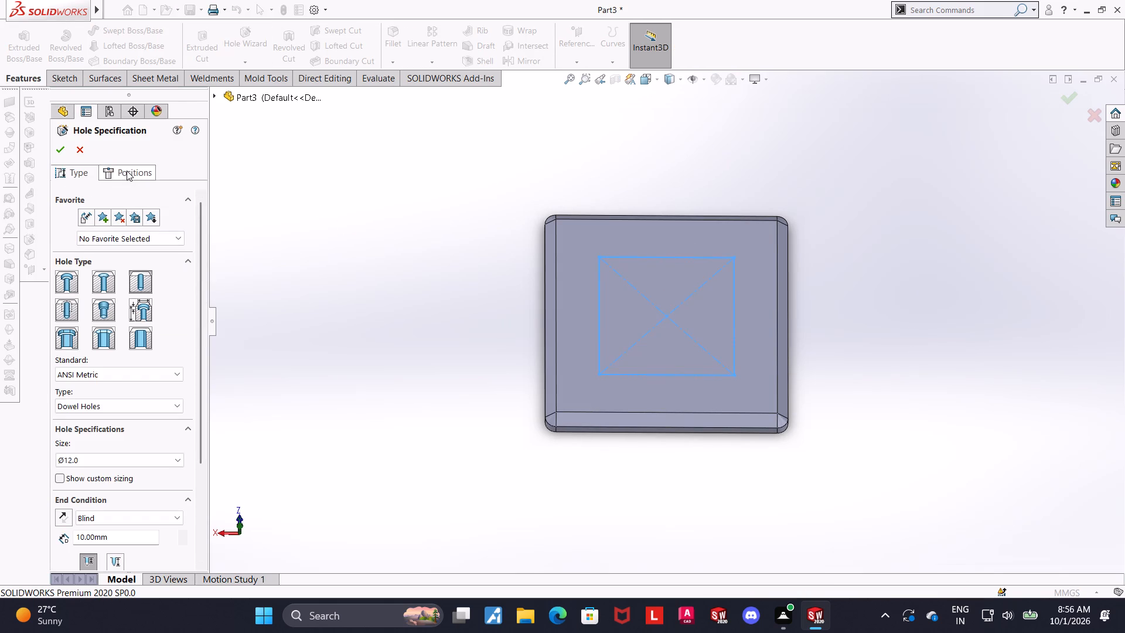
pyautogui.click(127, 170)
pyautogui.click(130, 291)
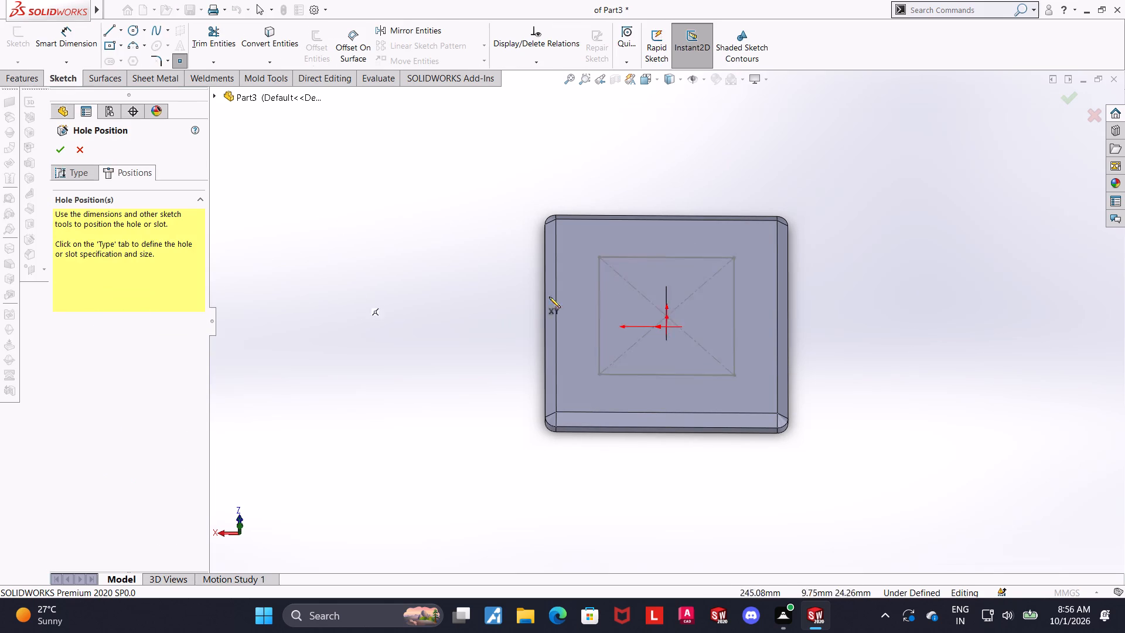
pyautogui.click(598, 254)
pyautogui.click(735, 257)
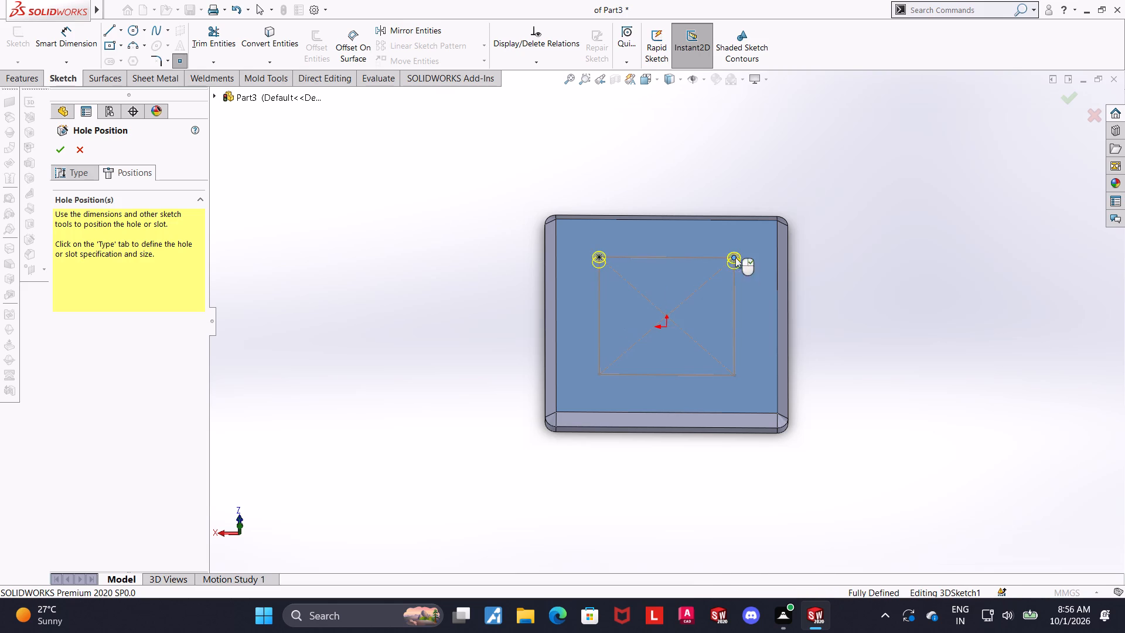
pyautogui.click(734, 375)
pyautogui.click(598, 375)
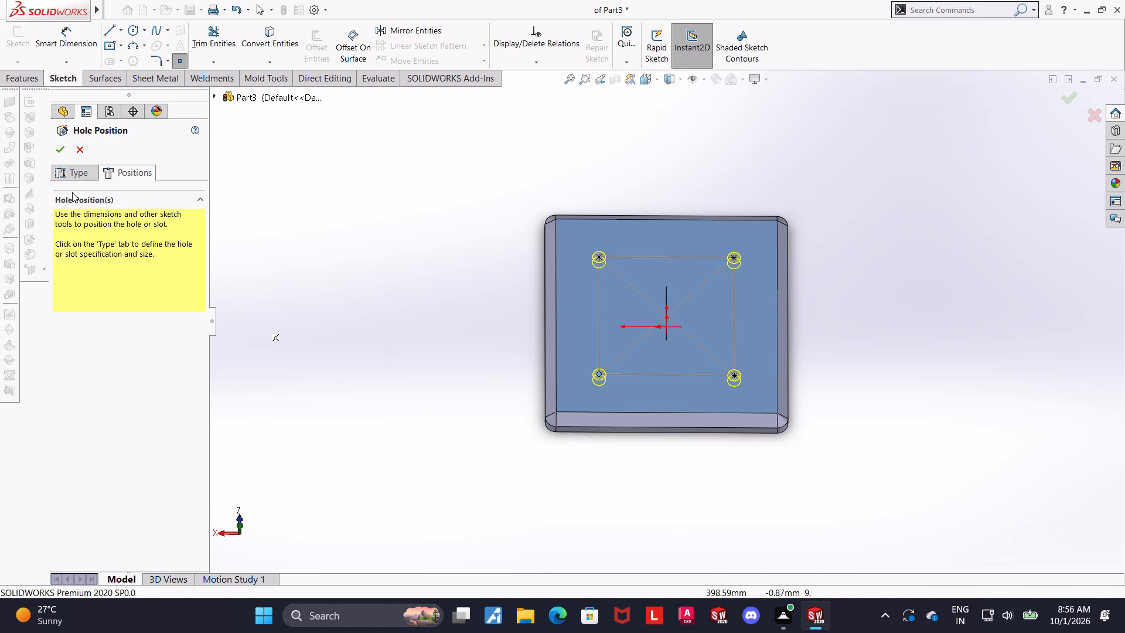
pyautogui.click(67, 153)
pyautogui.click(520, 387)
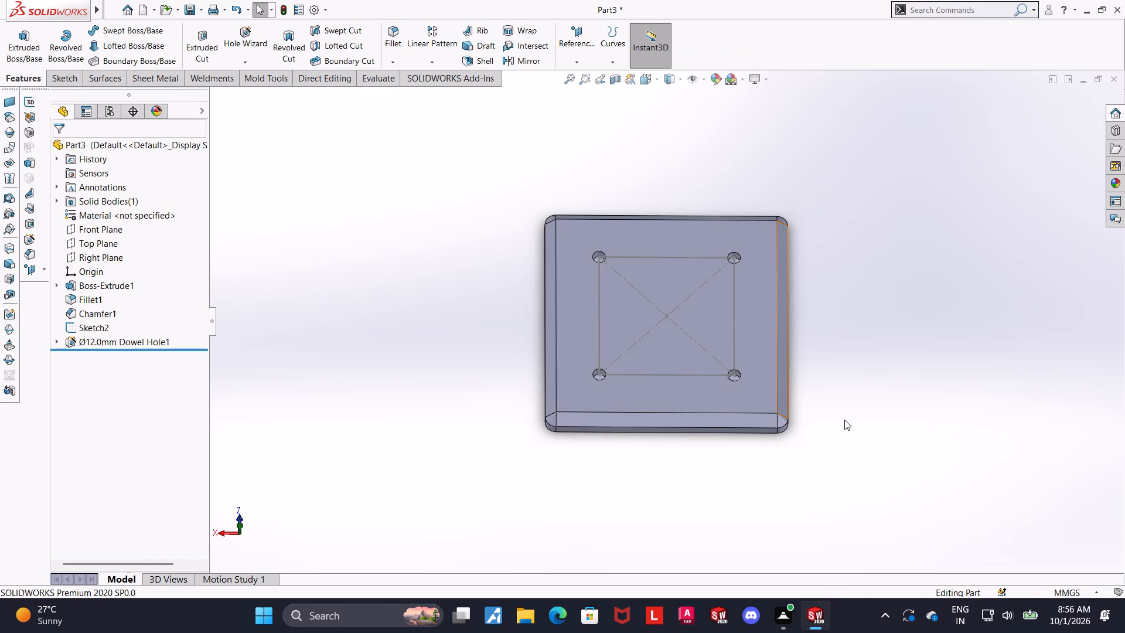
# Hide the 125 mm square layout sketch on the top face.
pyautogui.moveTo(844, 420); pyautogui.dragTo(841, 366, button='middle')
pyautogui.rightClick(96, 326)
pyautogui.click(104, 308)
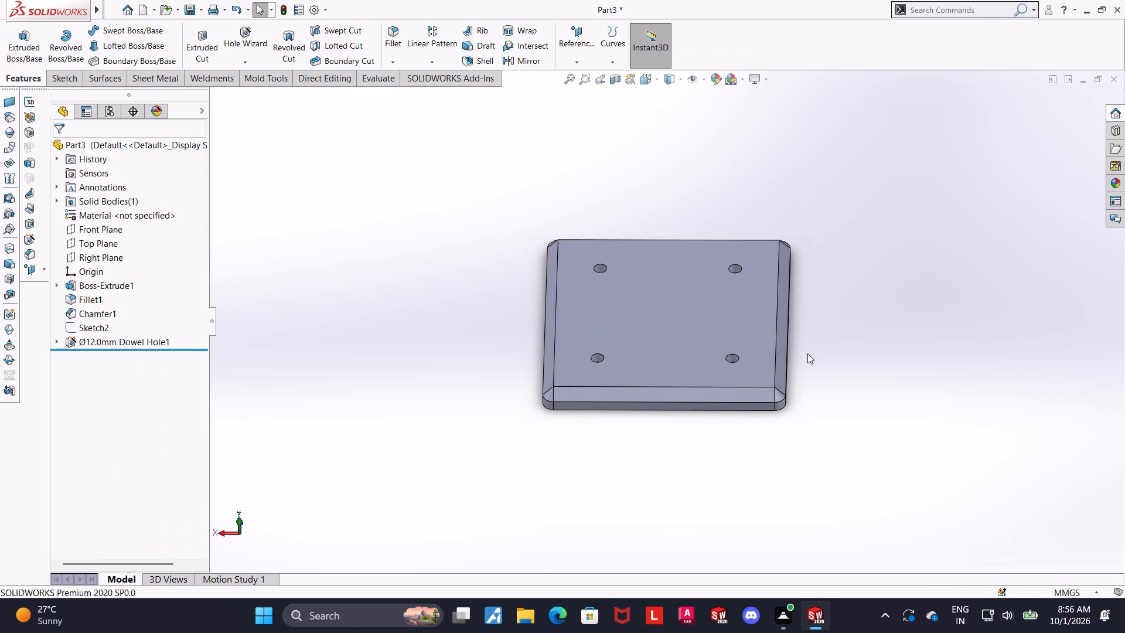
pyautogui.click(887, 340)
# Sketch a centre rectangle about 163 mm wide on the plate's bottom face, centred on the origin.
pyautogui.scroll(-1, 848, 341)
pyautogui.moveTo(848, 341); pyautogui.dragTo(837, 409, button='middle')
pyautogui.scroll(-3, 684, 341)
pyautogui.moveTo(878, 465); pyautogui.dragTo(881, 312, button='middle')
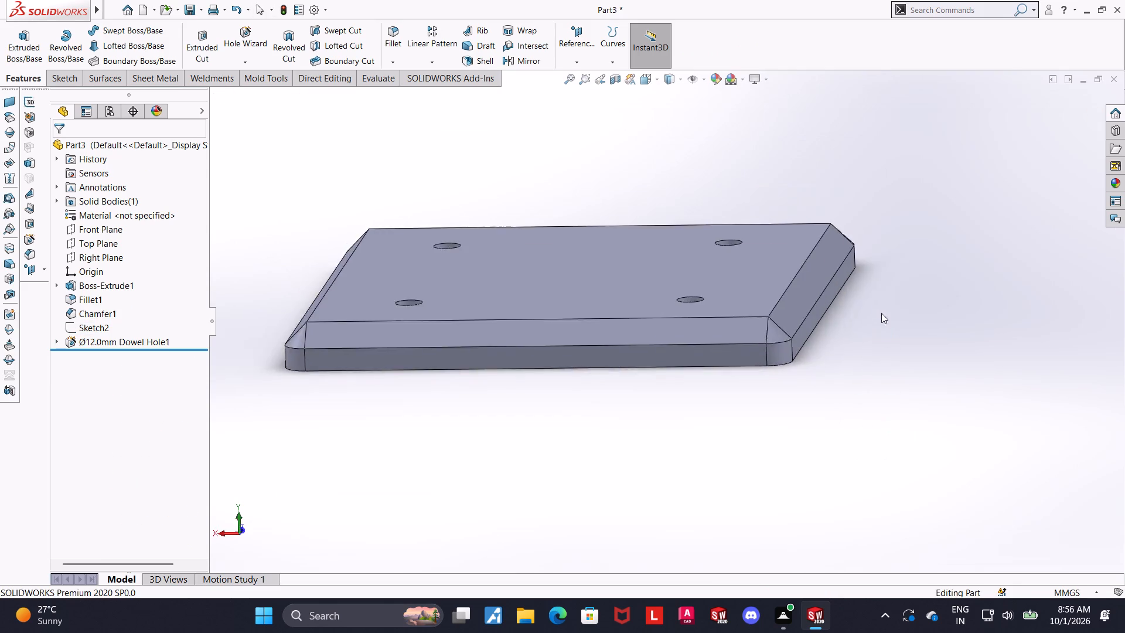
pyautogui.scroll(4, 882, 350)
pyautogui.moveTo(870, 374); pyautogui.dragTo(863, 237, button='middle')
pyautogui.click(659, 311)
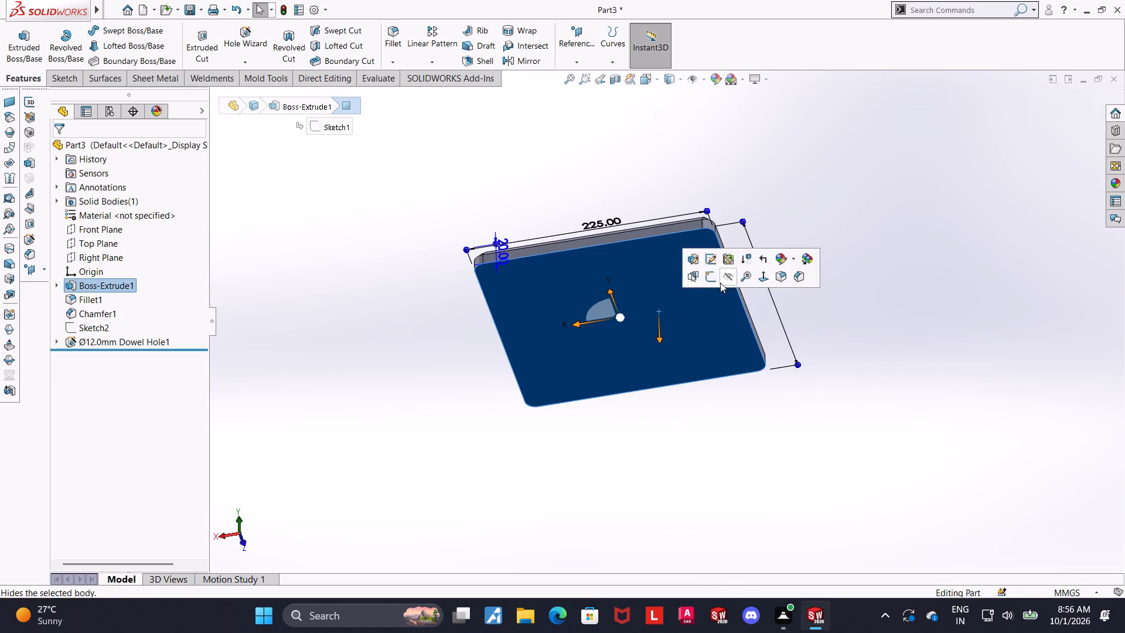
pyautogui.click(714, 281)
pyautogui.click(96, 359)
pyautogui.click(124, 339)
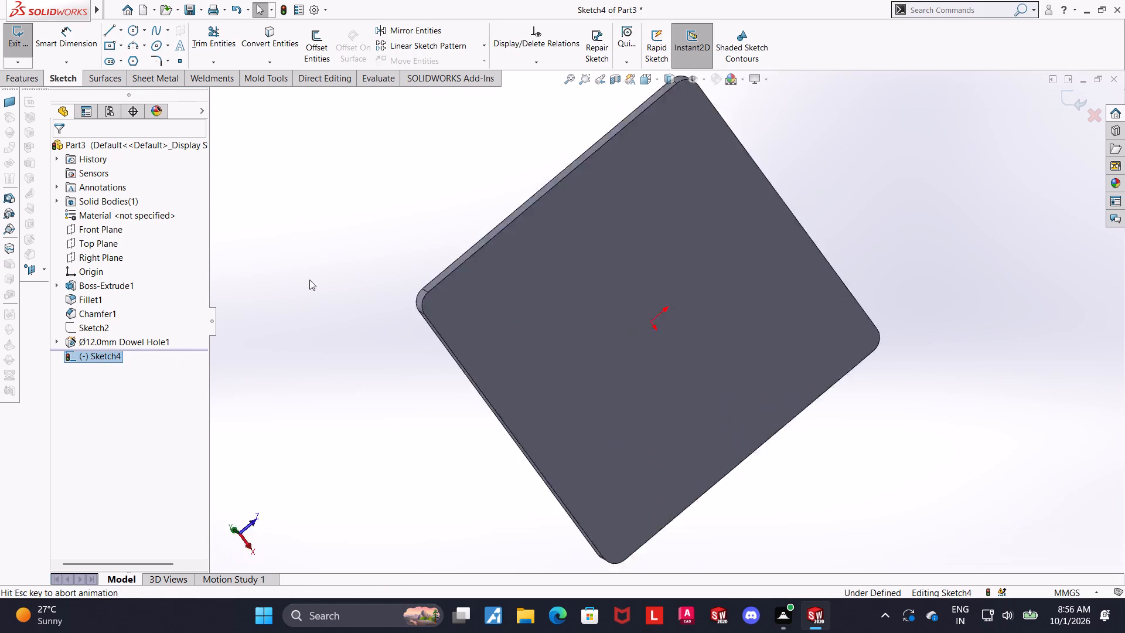
pyautogui.click(115, 47)
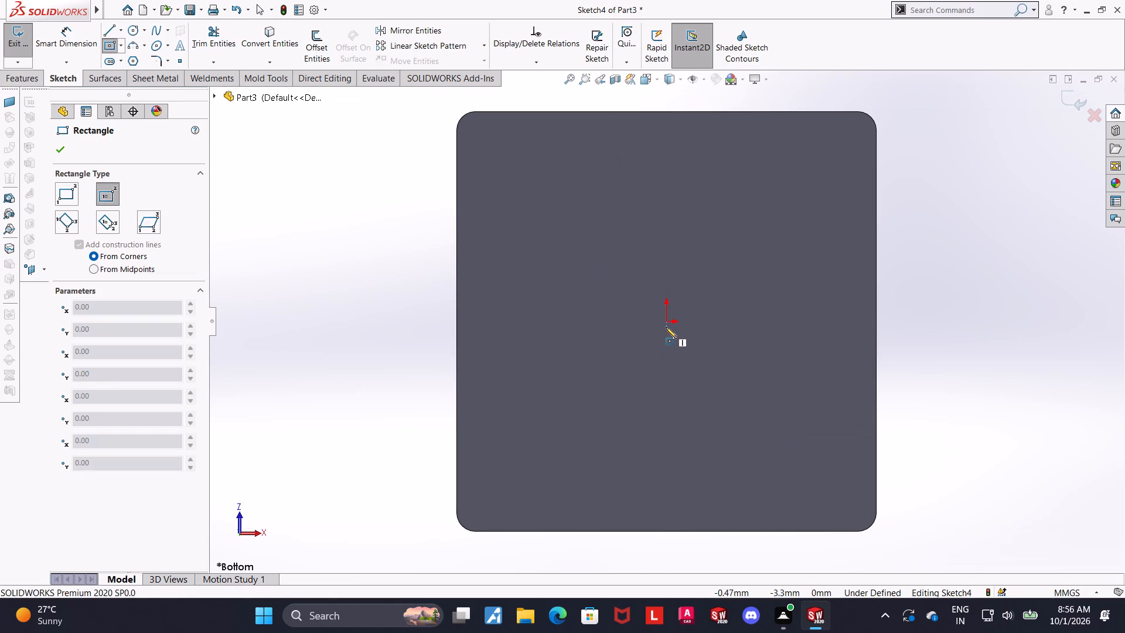
pyautogui.click(666, 322)
pyautogui.click(819, 166)
pyautogui.press('Escape')
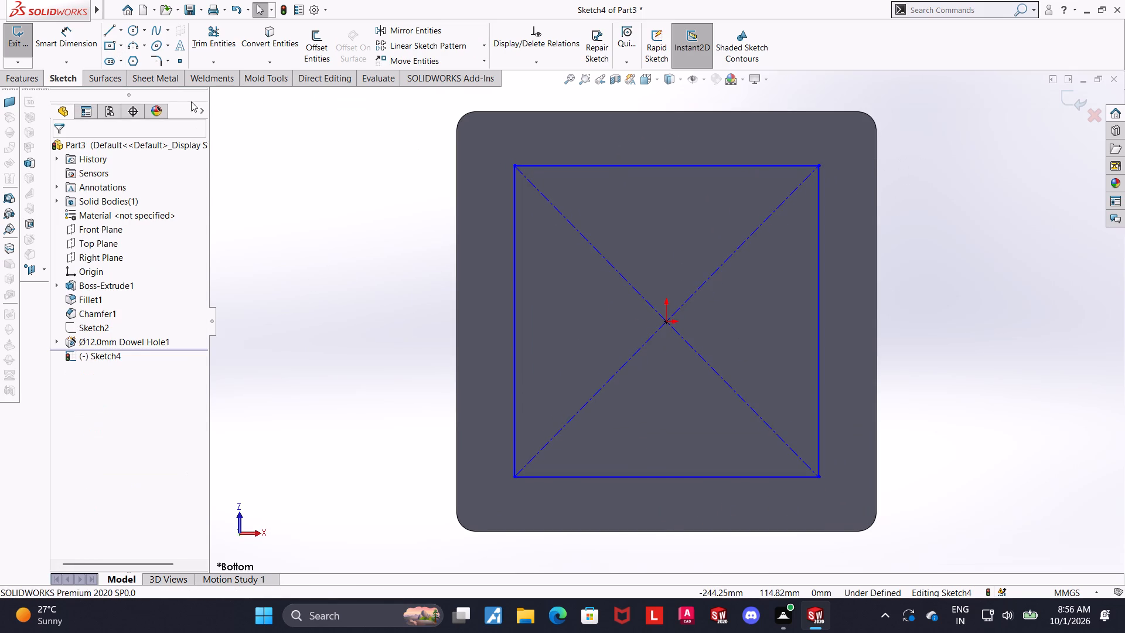
# Dimension the bottom-face rectangle's horizontal side to 175 mm.
pyautogui.click(97, 50)
pyautogui.click(667, 163)
pyautogui.scroll(4, 670, 173)
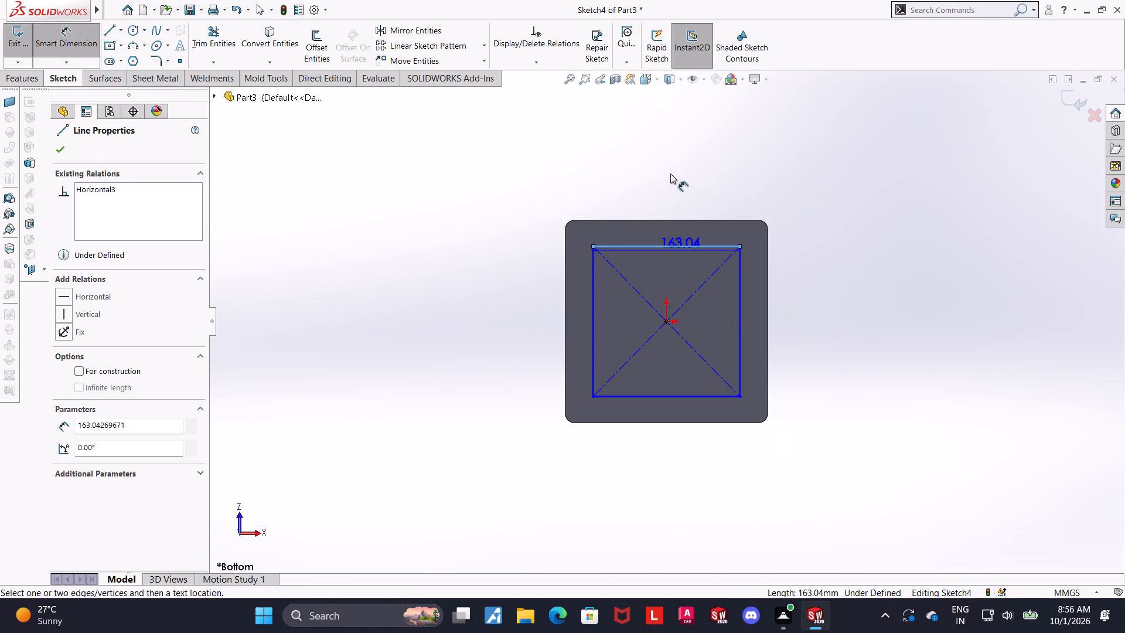
pyautogui.click(672, 189)
pyautogui.press('1')
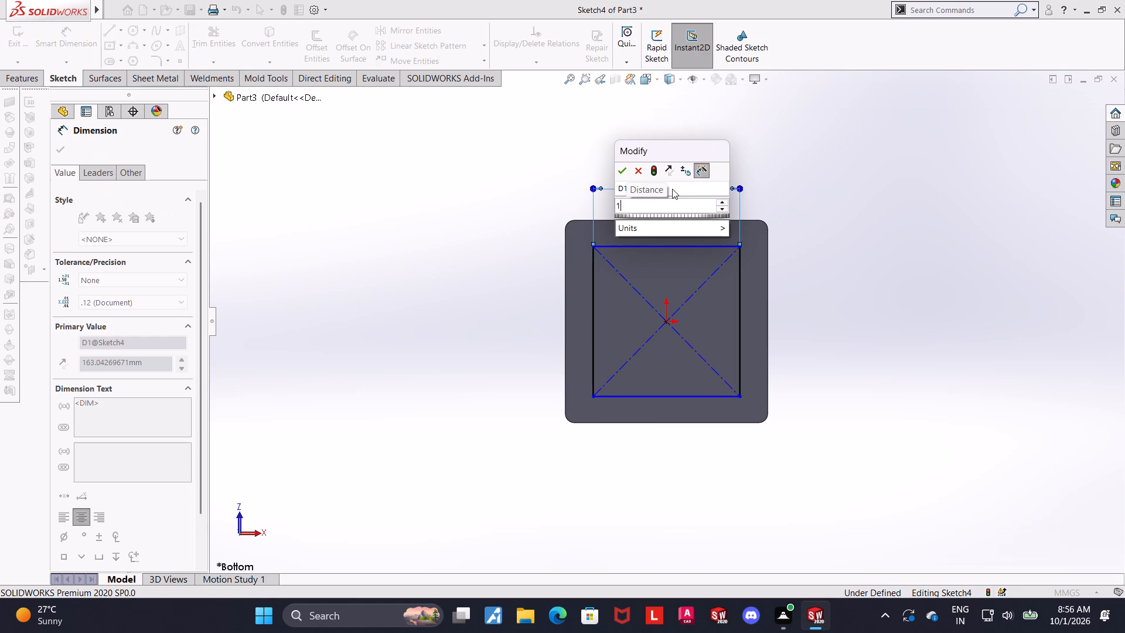
pyautogui.write('75')
pyautogui.press('Return')
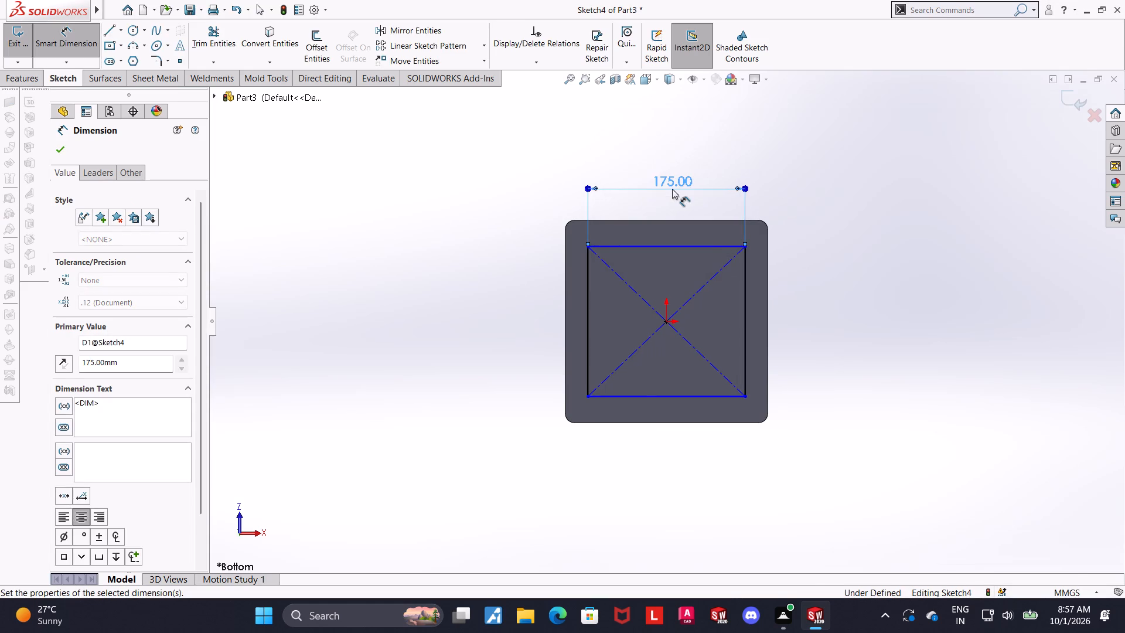
pyautogui.press('Escape')
# Dimension the bottom-face rectangle's vertical side to 175 mm and finish the sketch.
pyautogui.click(92, 45)
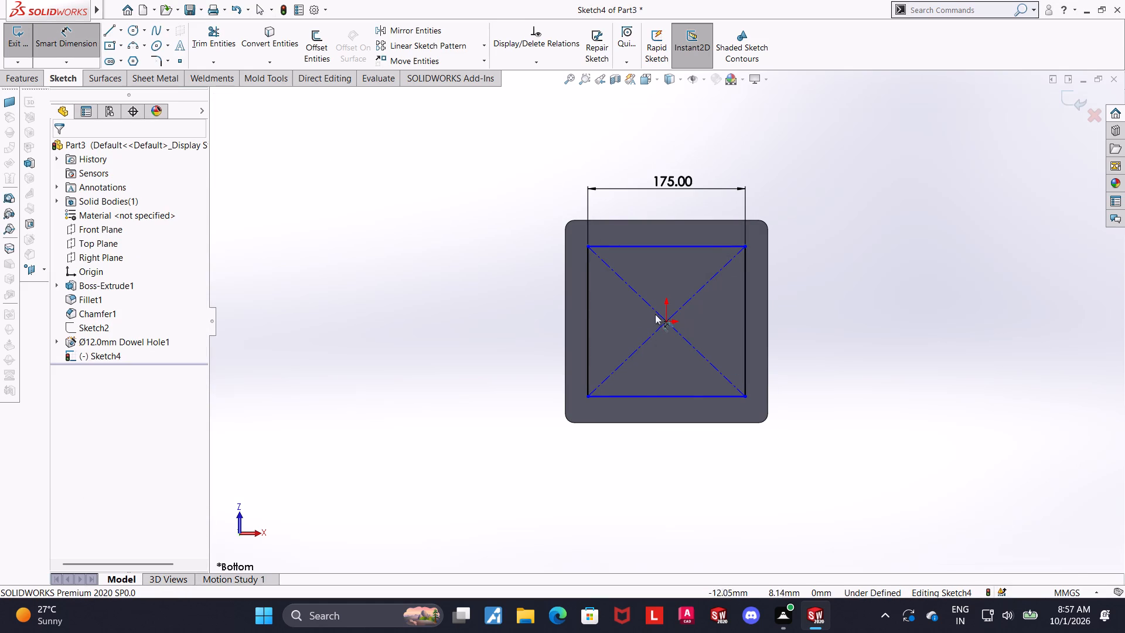
pyautogui.click(588, 308)
pyautogui.click(514, 300)
pyautogui.write('175')
pyautogui.press('Return')
pyautogui.press('Escape')
pyautogui.press('Escape')
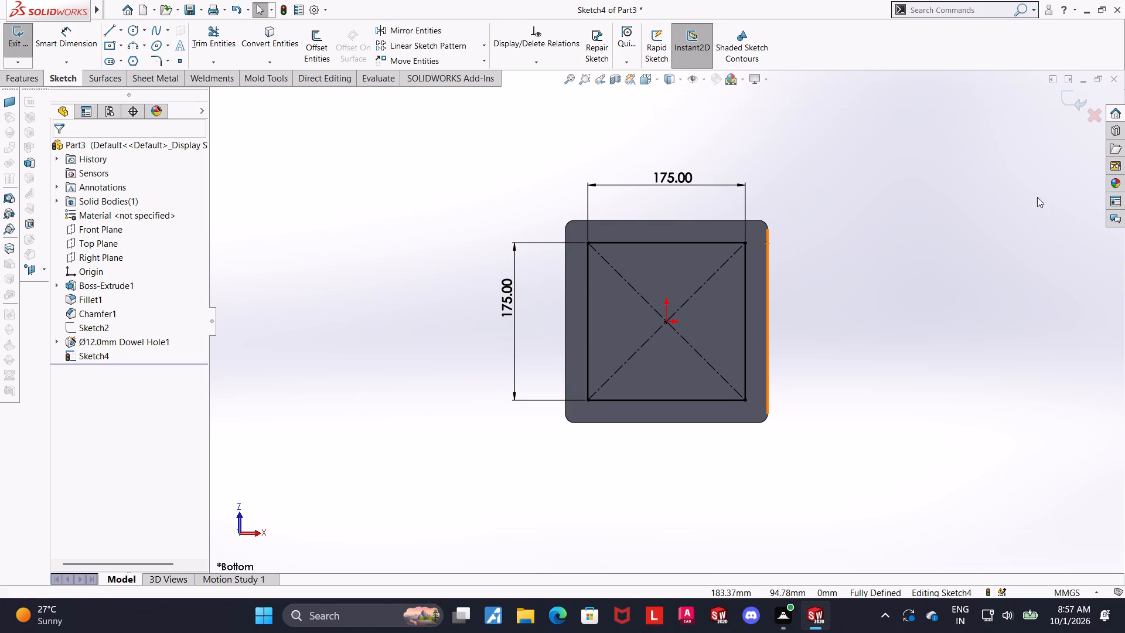
pyautogui.click(1058, 90)
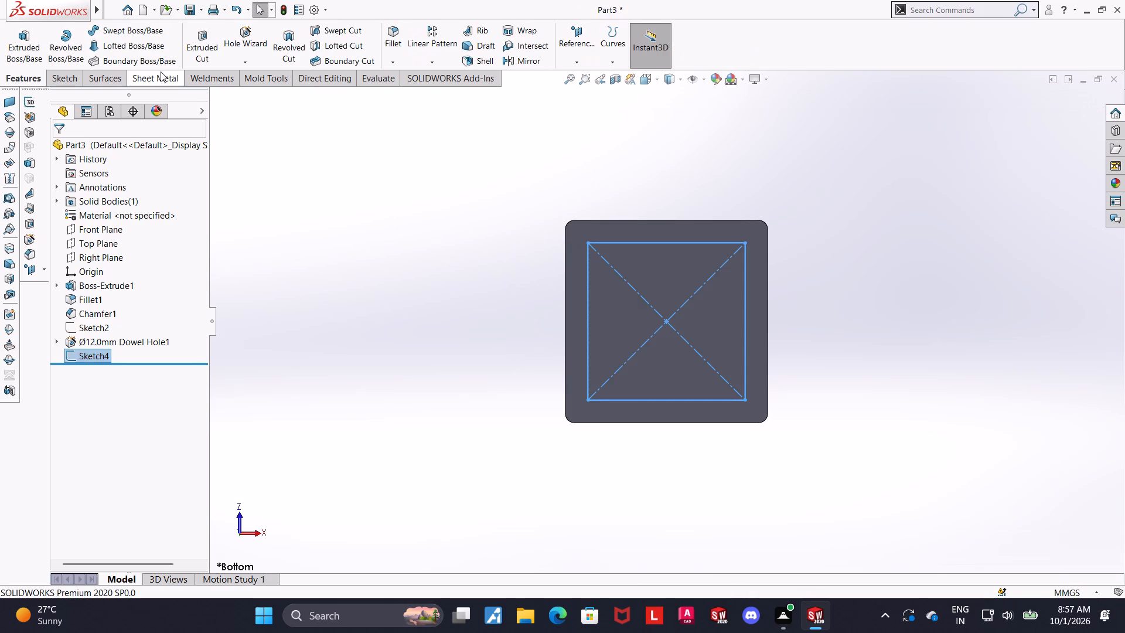
# Add blind Ø12 mm ANSI Metric dowel holes, 10 mm deep, at the four corners of the bottom-face square.
pyautogui.click(250, 35)
pyautogui.click(125, 169)
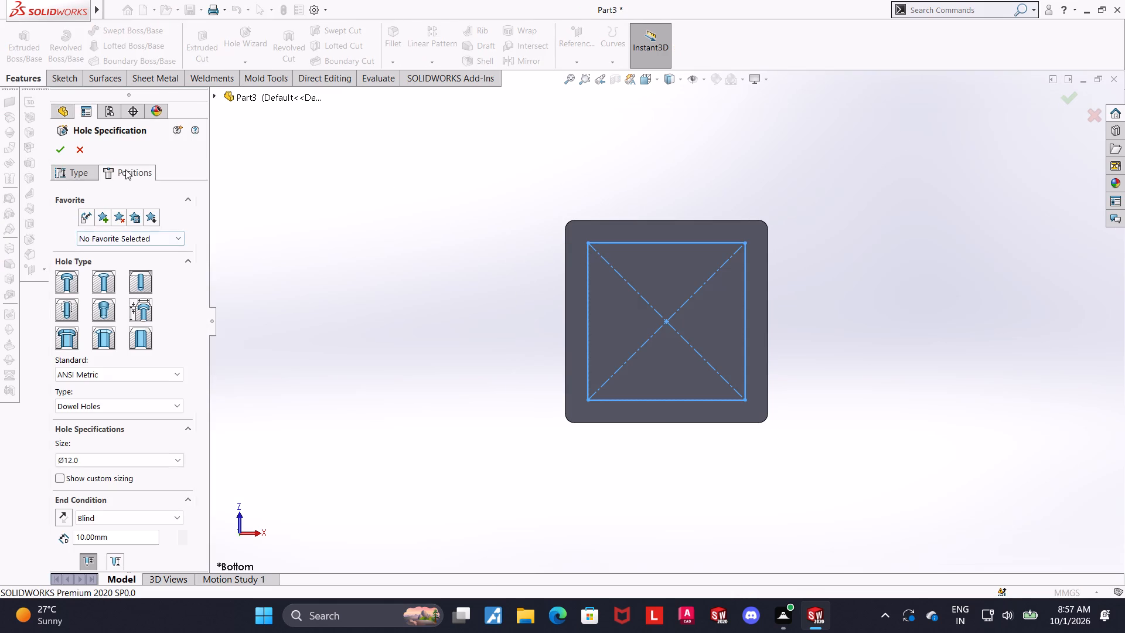
pyautogui.click(139, 297)
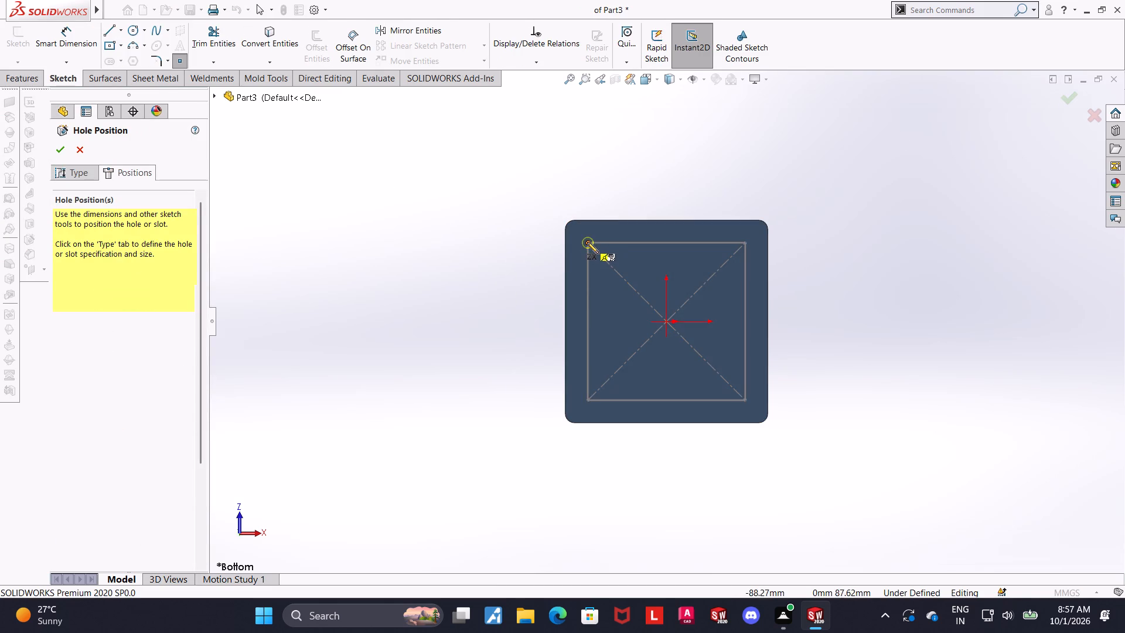
pyautogui.click(587, 242)
pyautogui.click(745, 243)
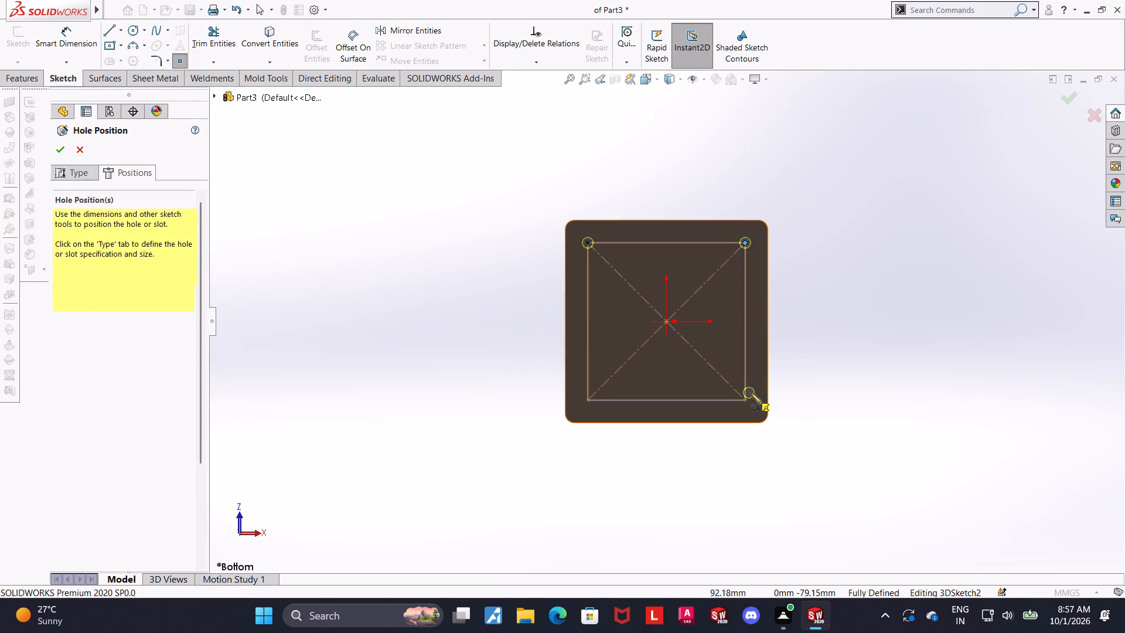
pyautogui.click(744, 400)
pyautogui.click(586, 400)
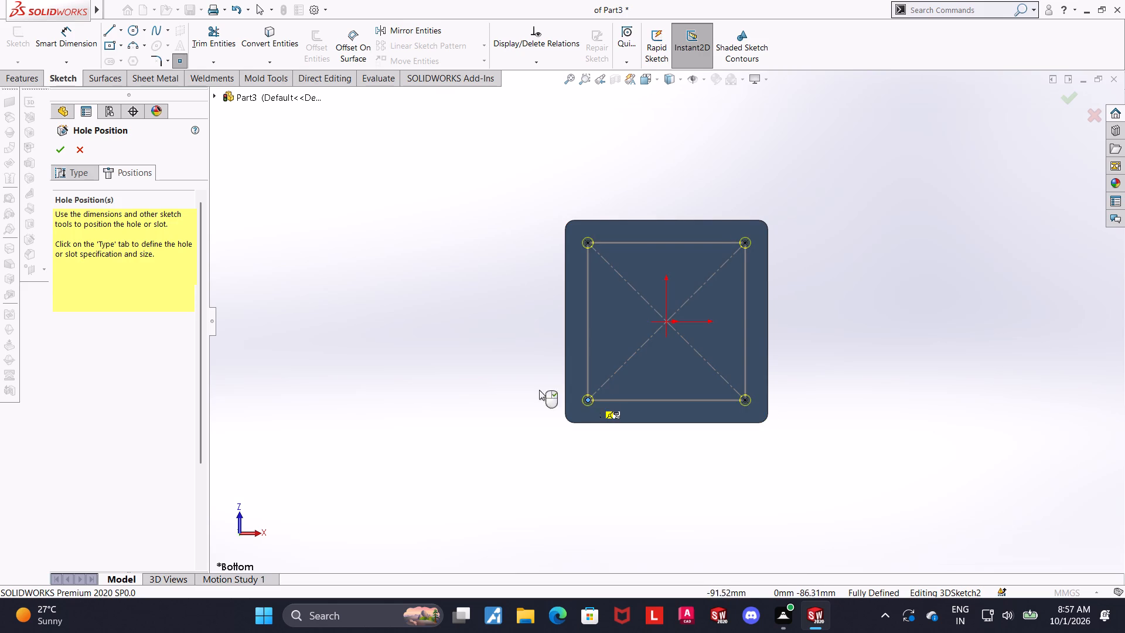
pyautogui.click(57, 144)
pyautogui.click(939, 314)
# Hide the 175 mm square layout sketch on the bottom face.
pyautogui.moveTo(819, 223); pyautogui.dragTo(820, 228, button='middle')
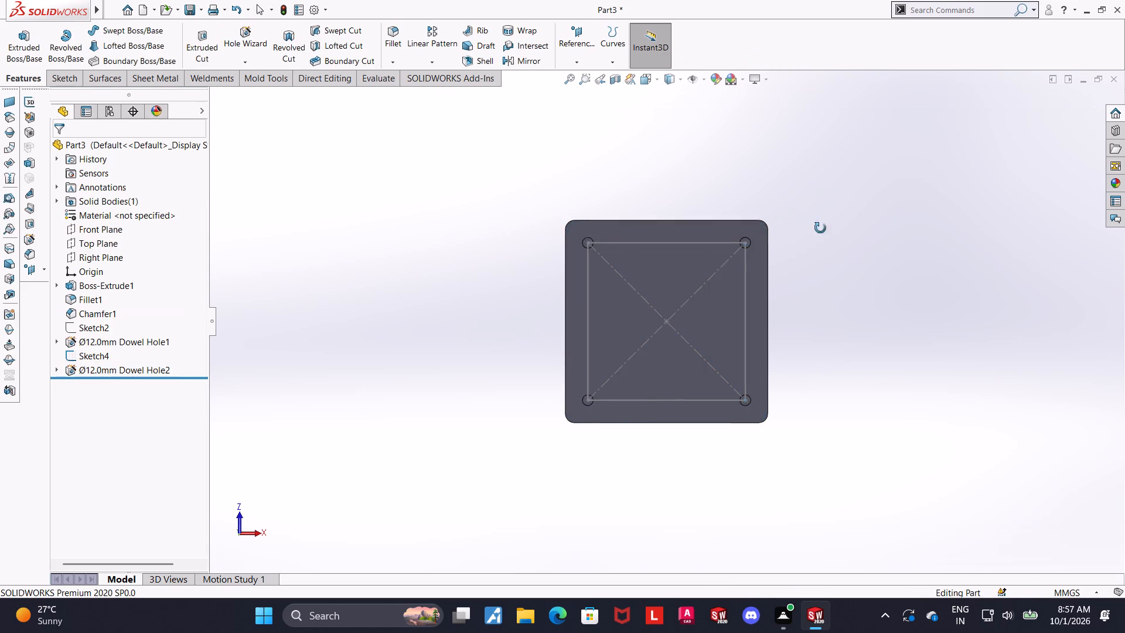
pyautogui.moveTo(820, 228); pyautogui.dragTo(820, 300, button='middle')
pyautogui.rightClick(106, 350)
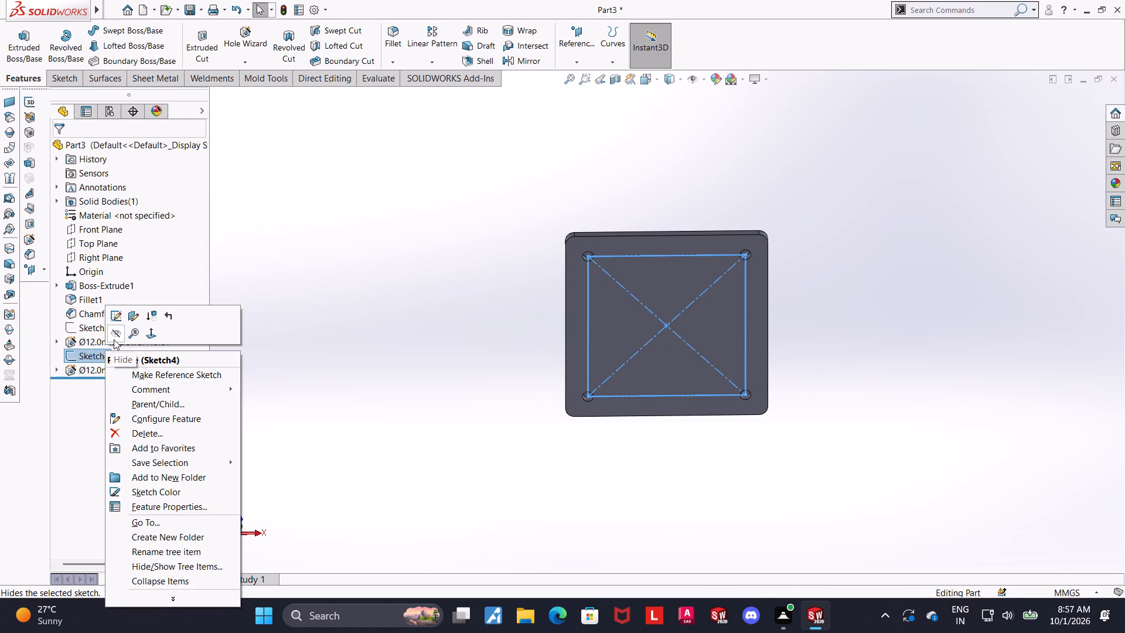
pyautogui.click(114, 339)
# Examine the plate from above and below to check the dowel holes on both faces.
pyautogui.moveTo(524, 315); pyautogui.dragTo(531, 465, button='middle')
pyautogui.moveTo(986, 315); pyautogui.dragTo(943, 453, button='middle')
pyautogui.moveTo(865, 383); pyautogui.dragTo(888, 257, button='middle')
pyautogui.scroll(1, 884, 292)
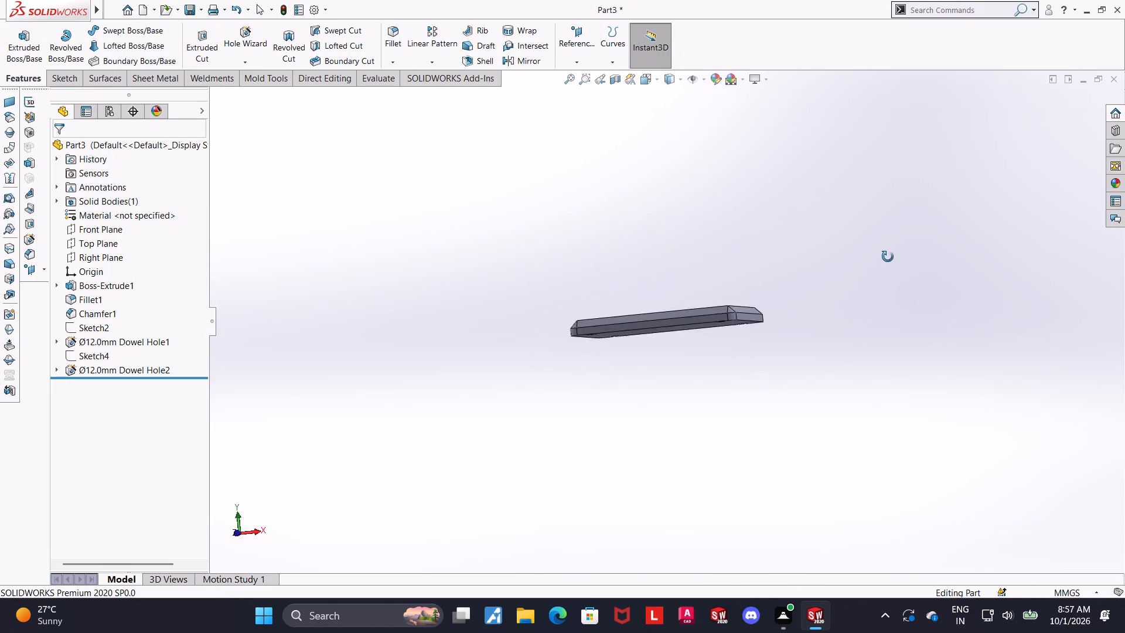
pyautogui.moveTo(888, 257); pyautogui.dragTo(885, 178, button='middle')
pyautogui.moveTo(851, 263); pyautogui.dragTo(855, 216, button='middle')
pyautogui.scroll(-3, 741, 274)
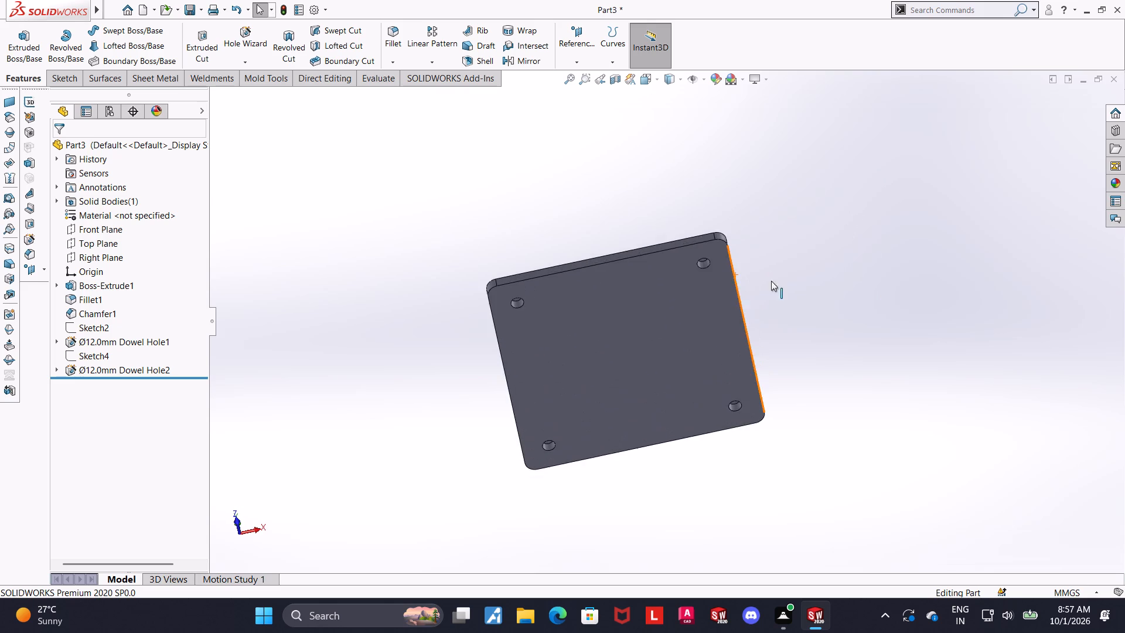
pyautogui.moveTo(869, 287); pyautogui.dragTo(888, 448, button='middle')
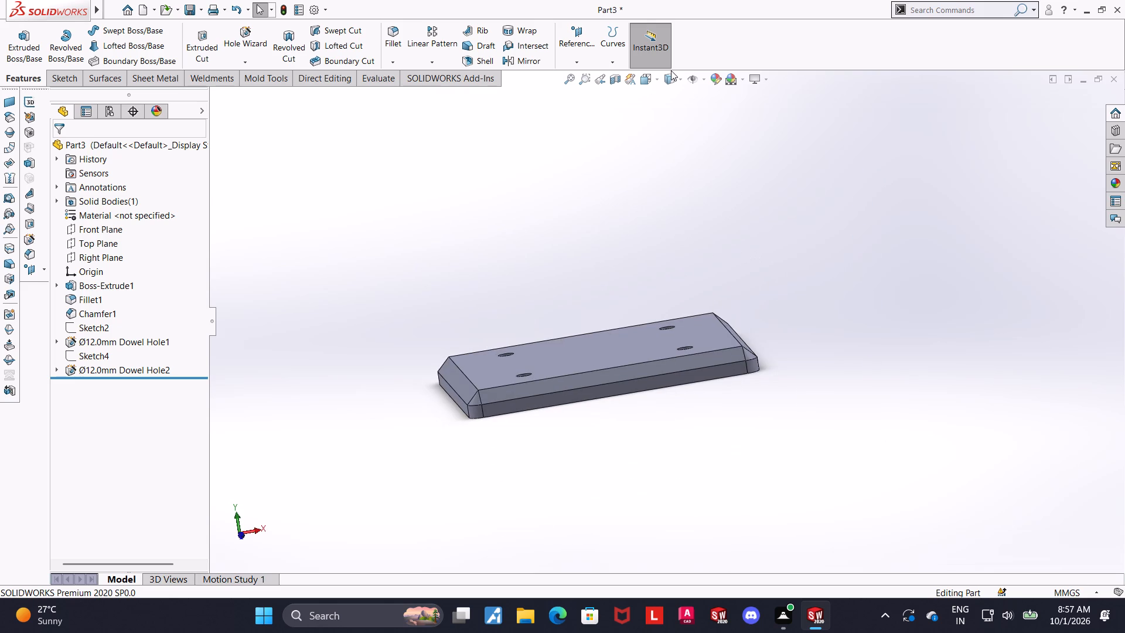
# Show the plate in wireframe from the front to examine the depths of the top and bottom dowel holes.
pyautogui.click(670, 77)
pyautogui.click(674, 161)
pyautogui.click(1019, 210)
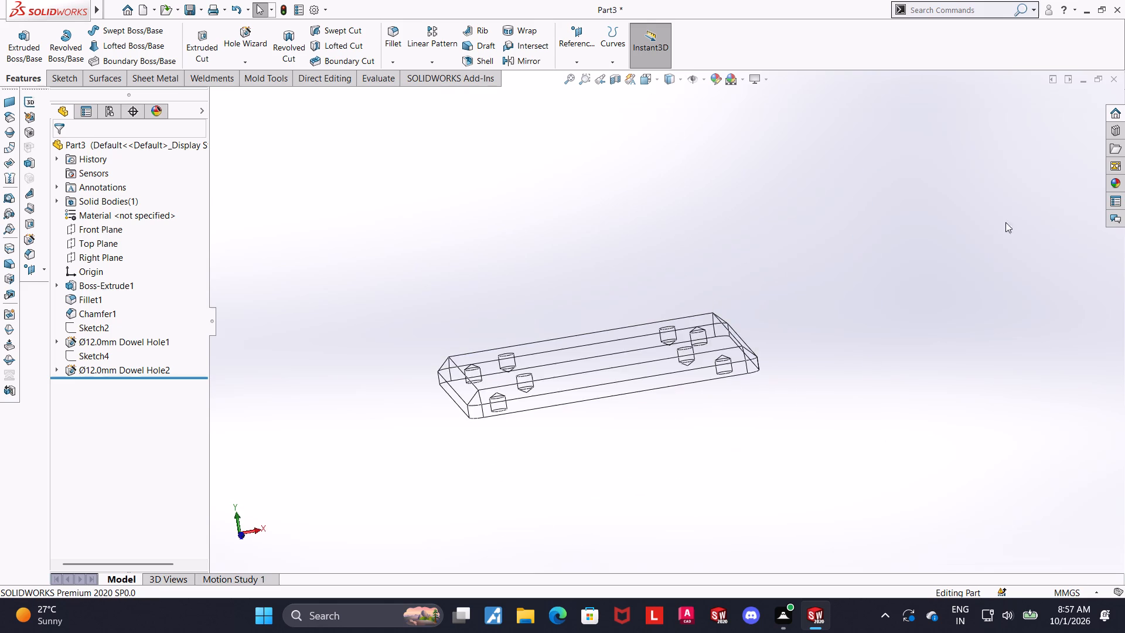
pyautogui.moveTo(872, 280); pyautogui.dragTo(877, 270, button='middle')
pyautogui.click(649, 80)
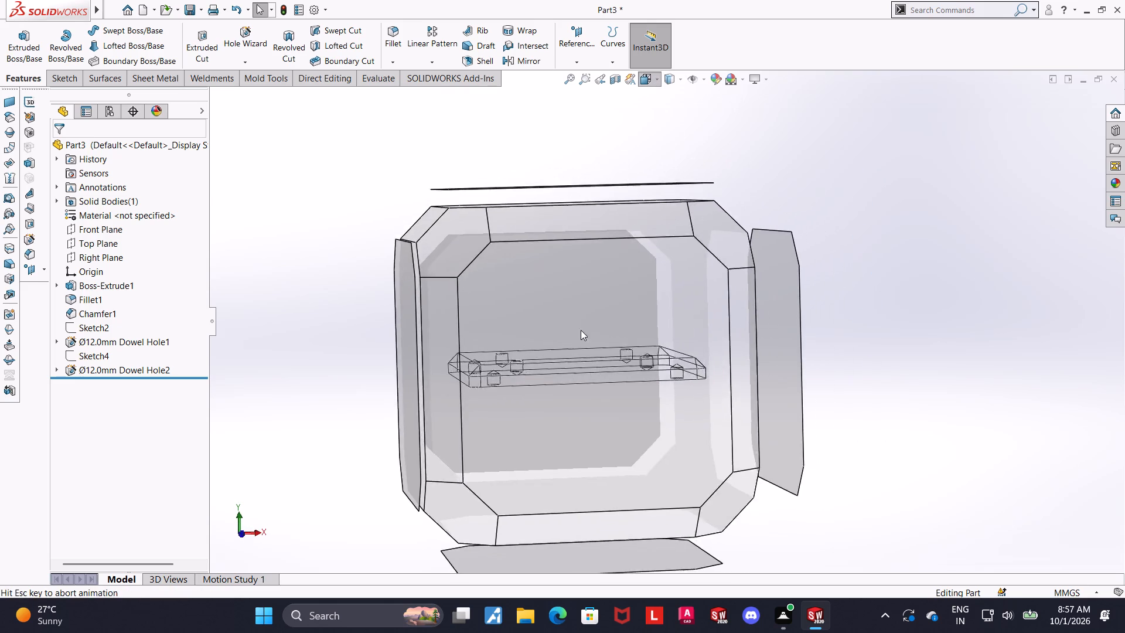
pyautogui.click(587, 394)
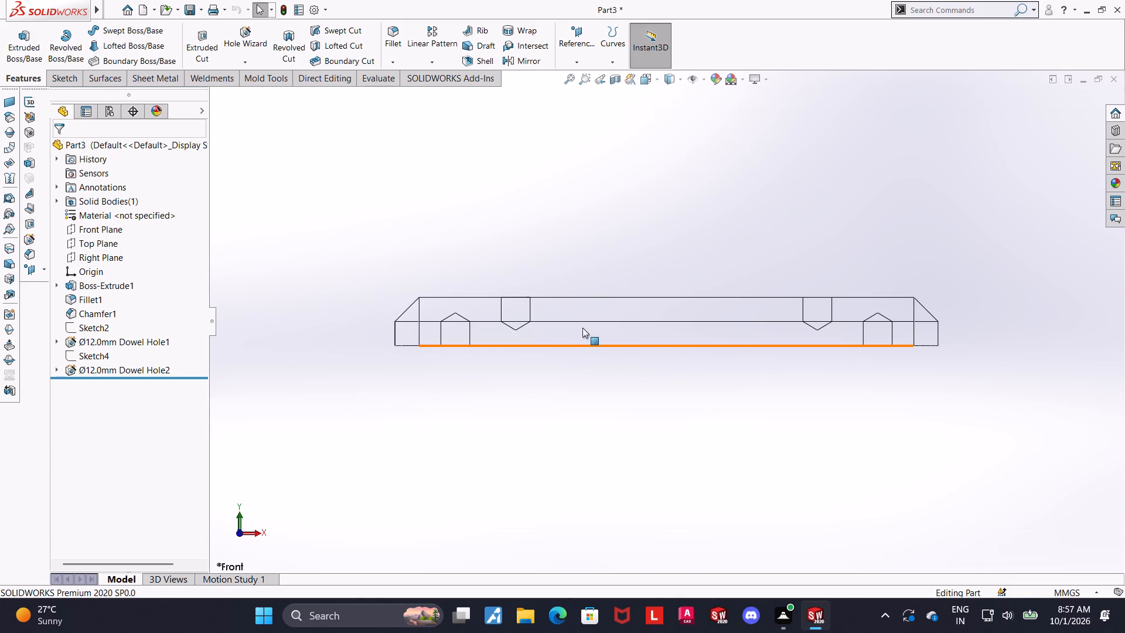
# Return the third plate to the shaded-with-edges display.
pyautogui.click(669, 81)
pyautogui.click(672, 97)
pyautogui.moveTo(593, 180); pyautogui.dragTo(619, 246, button='middle')
pyautogui.scroll(3, 599, 246)
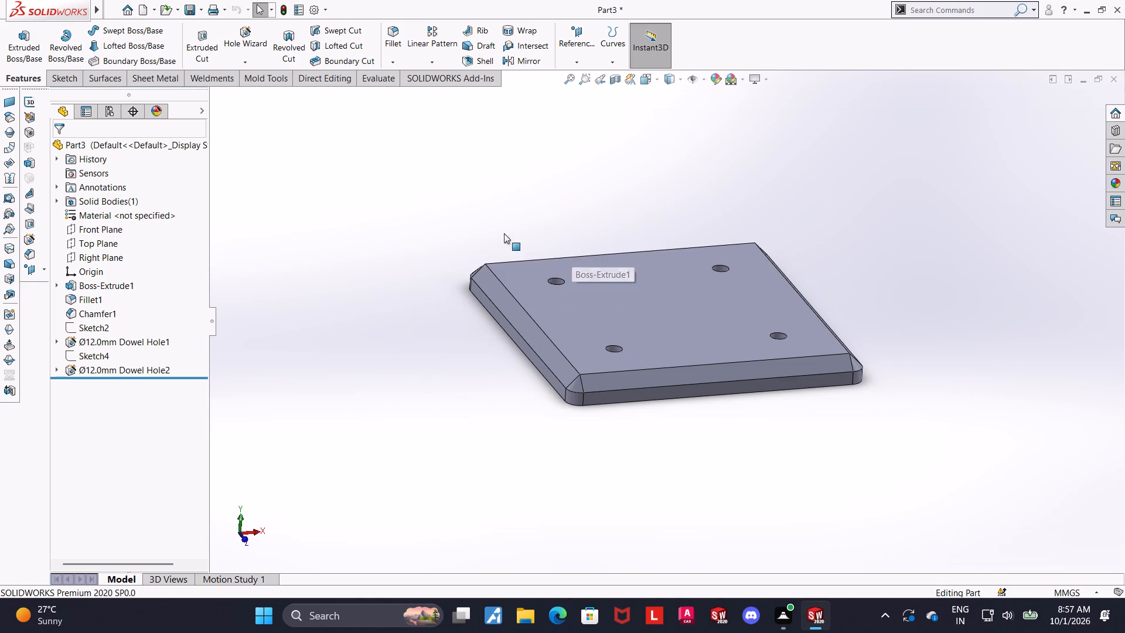
# Save the plate as a new part file named tiered pyramid configuration 3 in the Downloads folder.
pyautogui.click(165, 163)
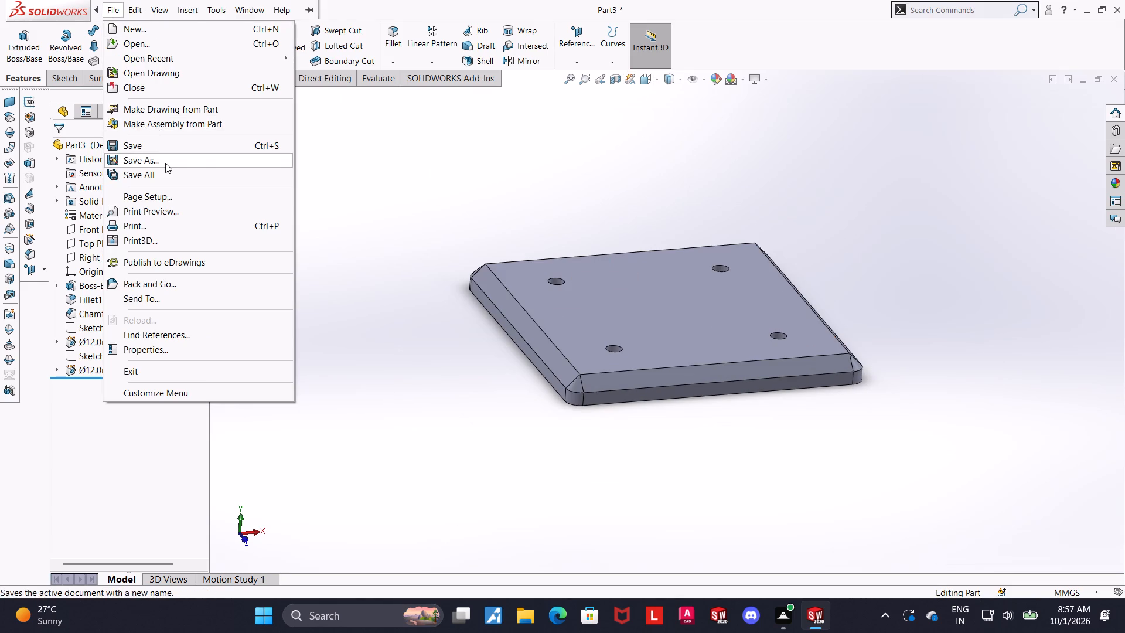
pyautogui.write('tiered')
pyautogui.press('space')
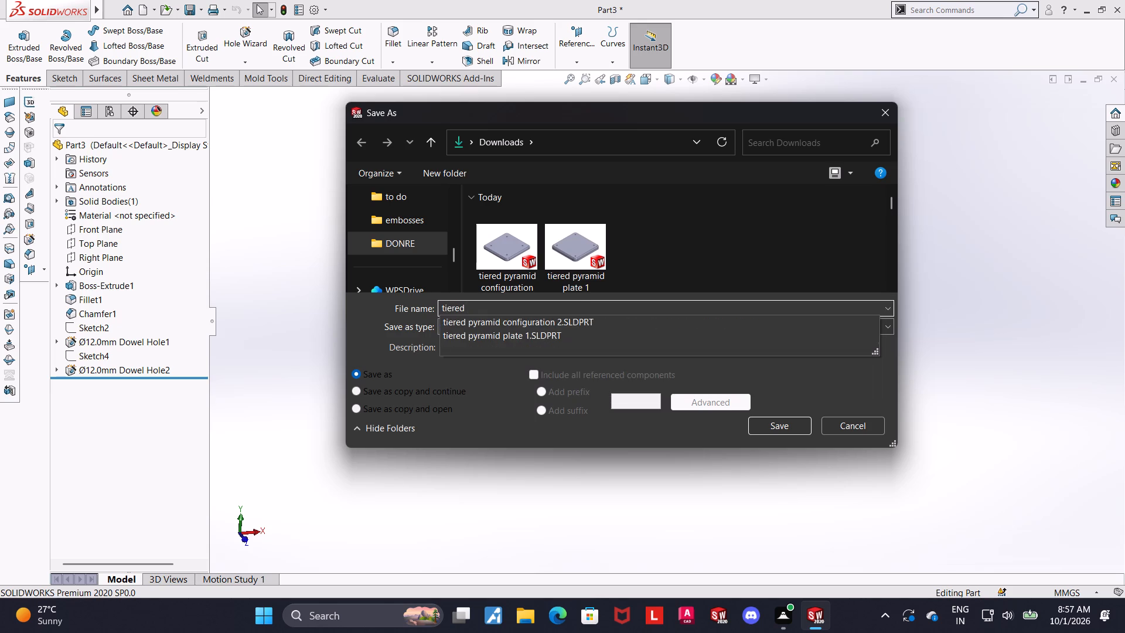
pyautogui.write('pyram')
pyautogui.write('id configuration 3')
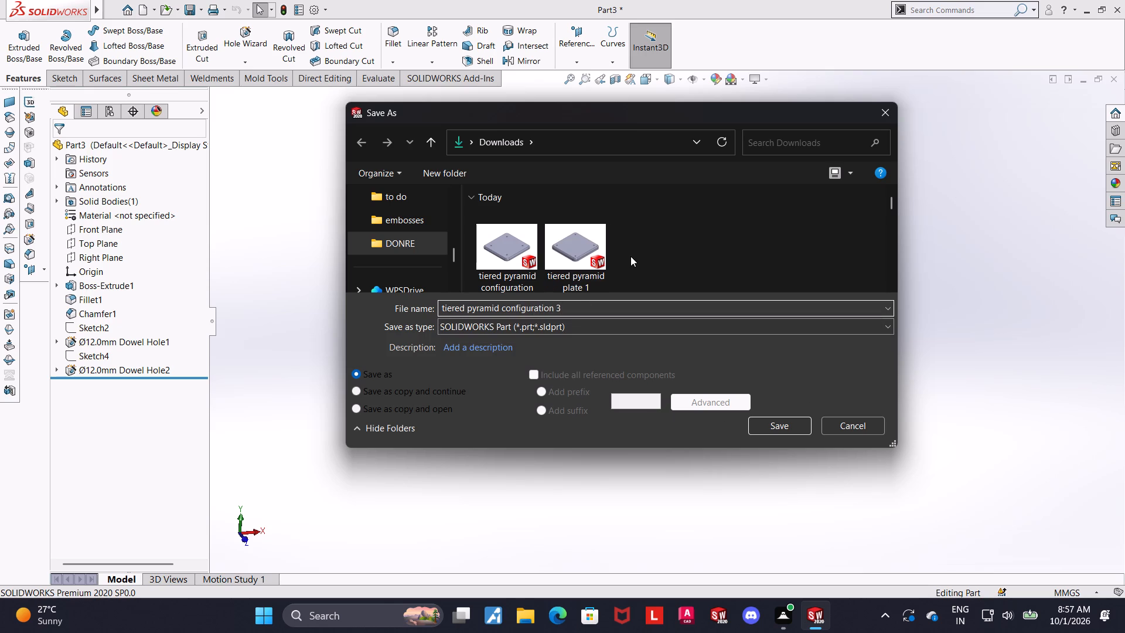
pyautogui.scroll(-1, 630, 256)
pyautogui.click(804, 426)
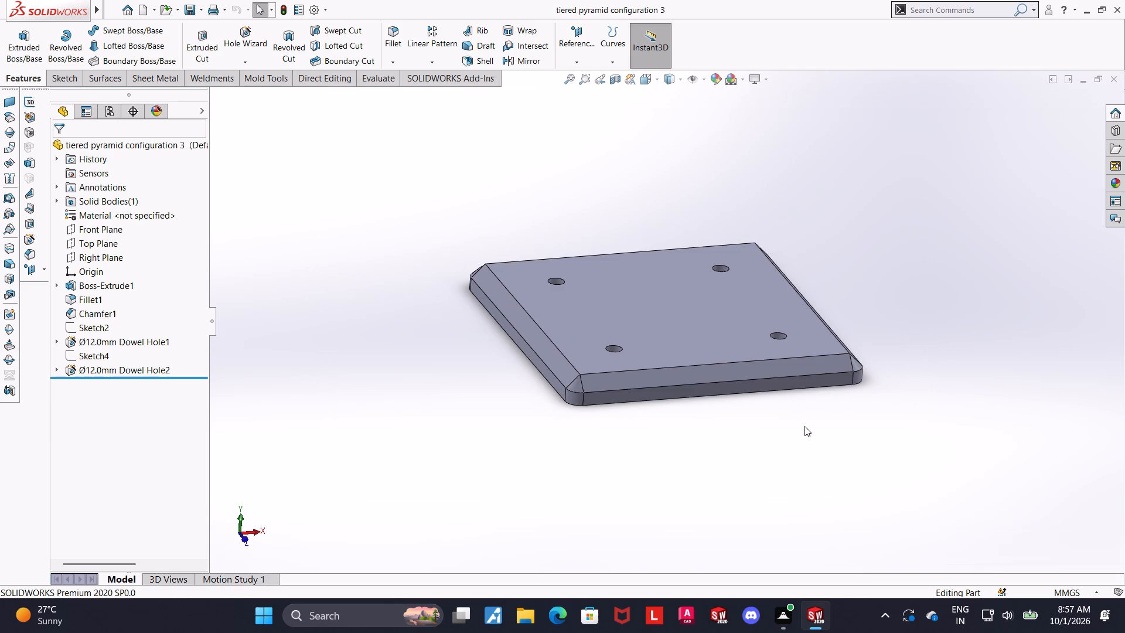
# Create a new part document for the fourth plate.
pyautogui.click(142, 16)
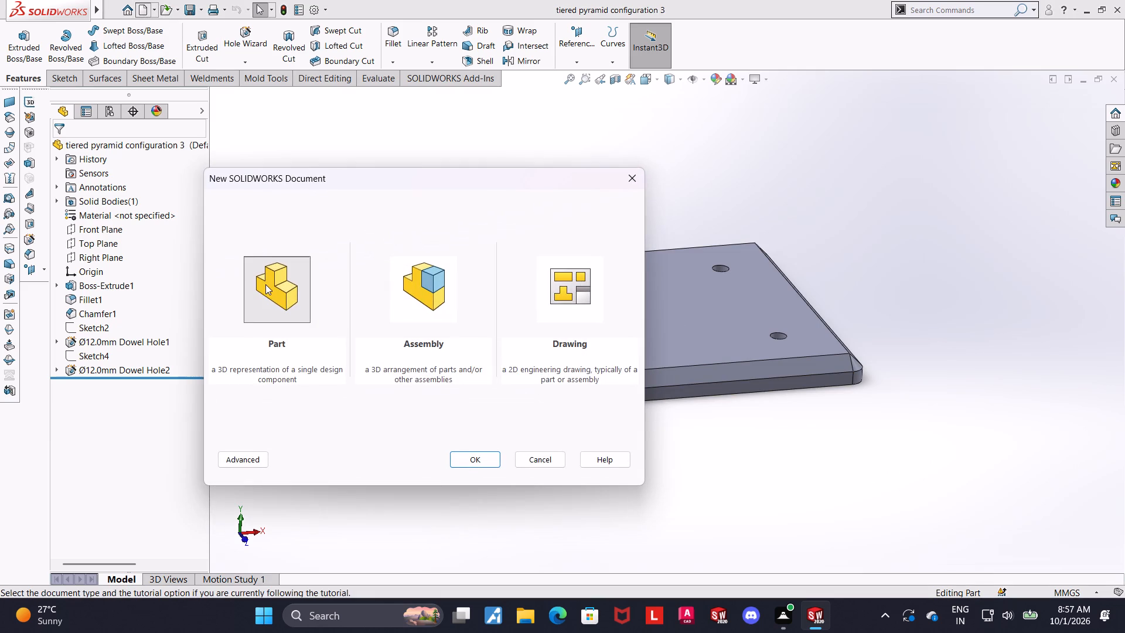
pyautogui.doubleClick(266, 284)
# Sketch a center rectangle about 128 mm wide on the Top Plane, centred on the origin.
pyautogui.click(104, 225)
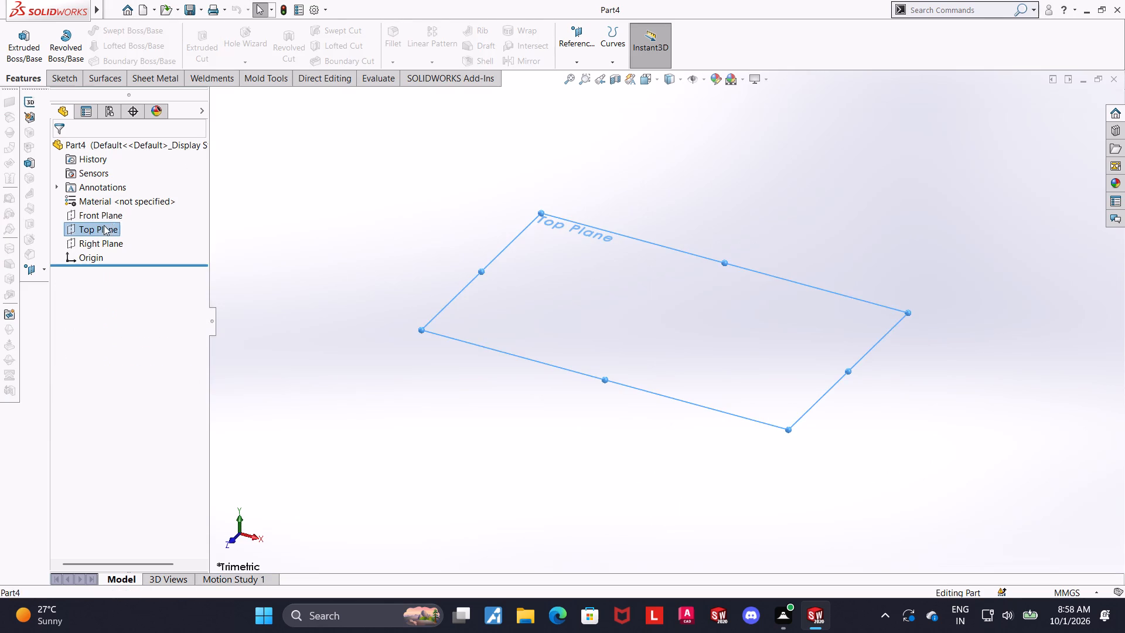
pyautogui.click(115, 212)
pyautogui.click(107, 46)
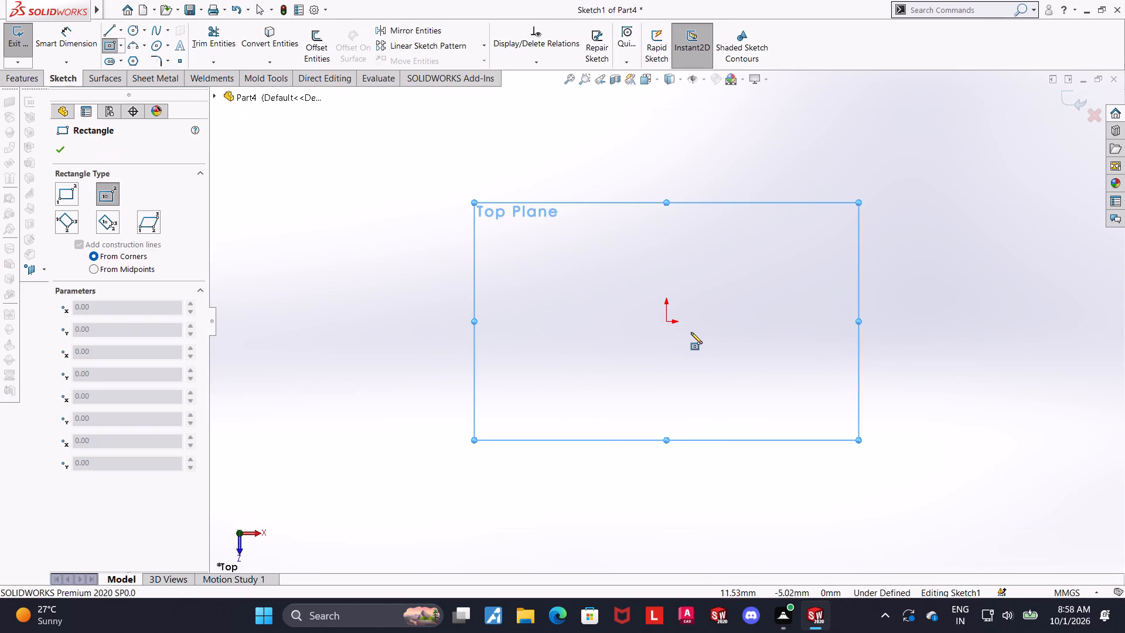
pyautogui.click(667, 322)
pyautogui.click(804, 180)
pyautogui.press('Escape')
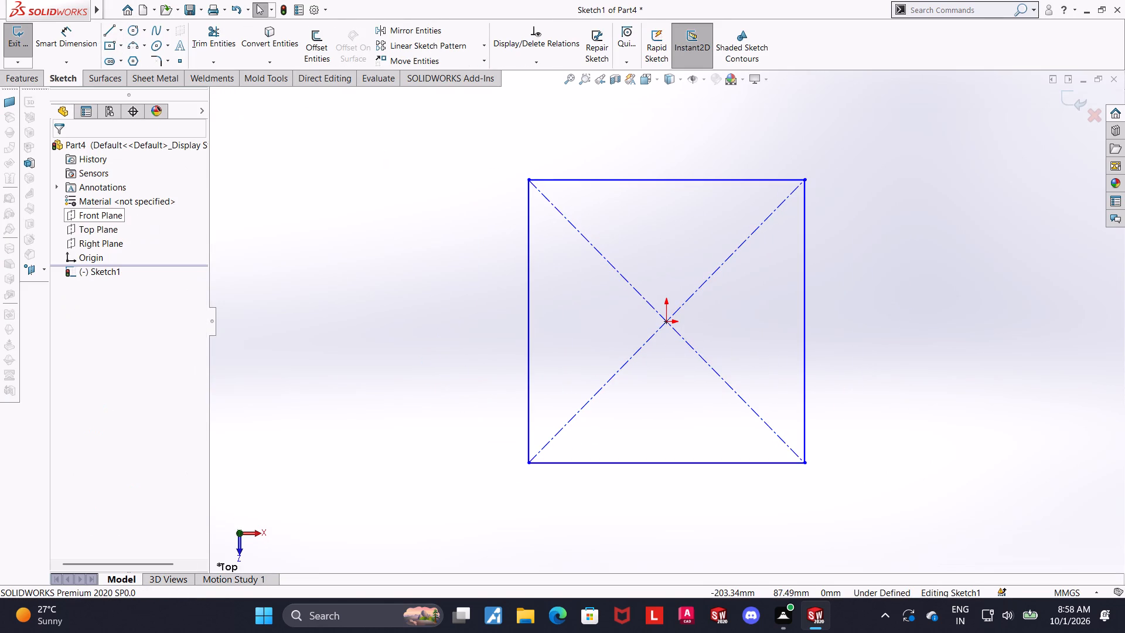
# Dimension the rectangle's width and height to 175 mm each and exit the sketch.
pyautogui.click(56, 48)
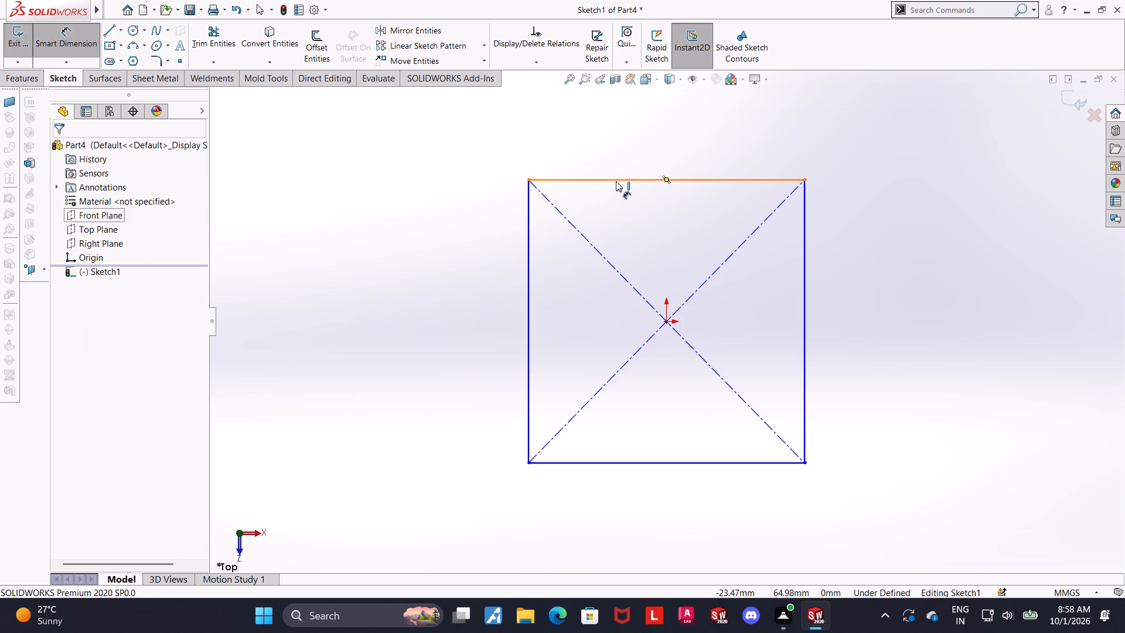
pyautogui.click(616, 181)
pyautogui.click(616, 162)
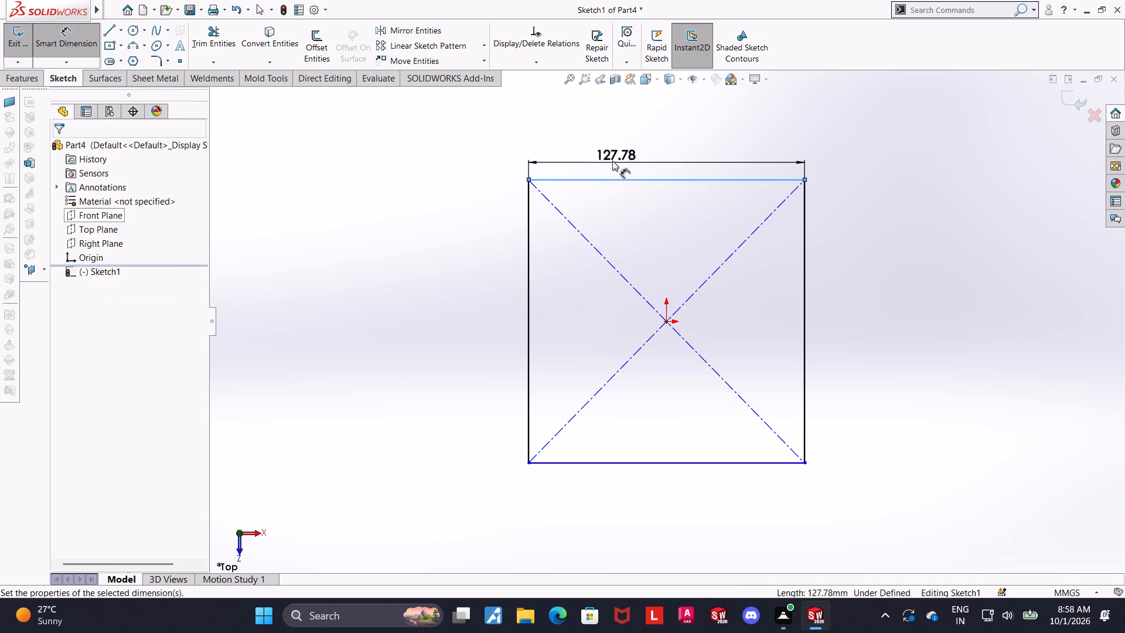
pyautogui.press('1')
pyautogui.write('75')
pyautogui.press('Return')
pyautogui.press('Escape')
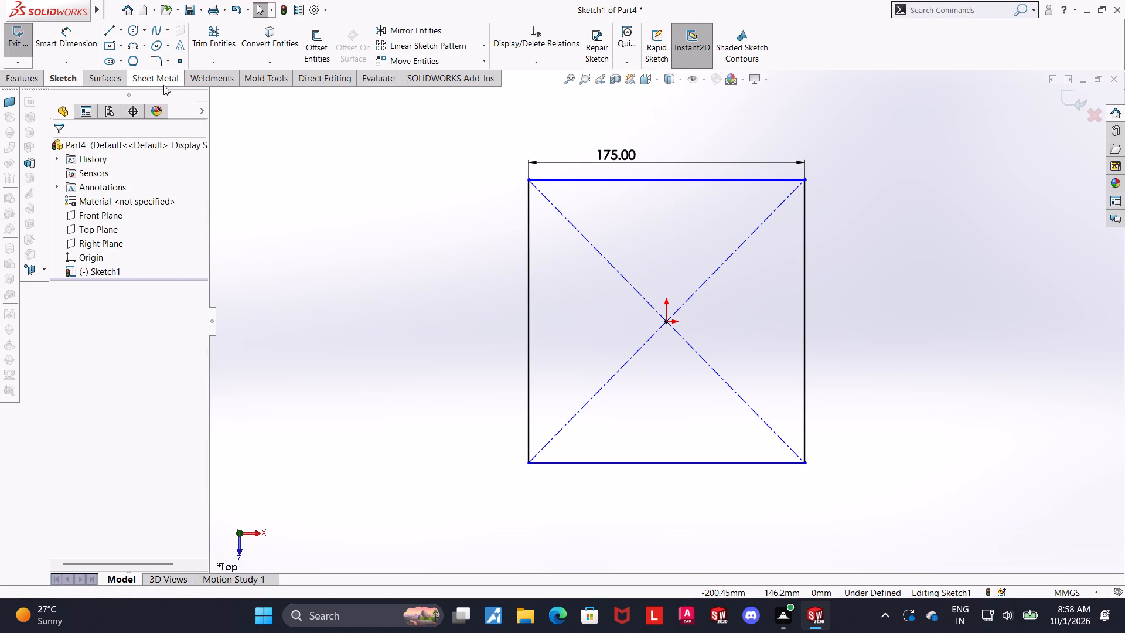
pyautogui.click(81, 37)
pyautogui.click(530, 302)
pyautogui.click(429, 309)
pyautogui.write('175')
pyautogui.press('Return')
pyautogui.press('Escape')
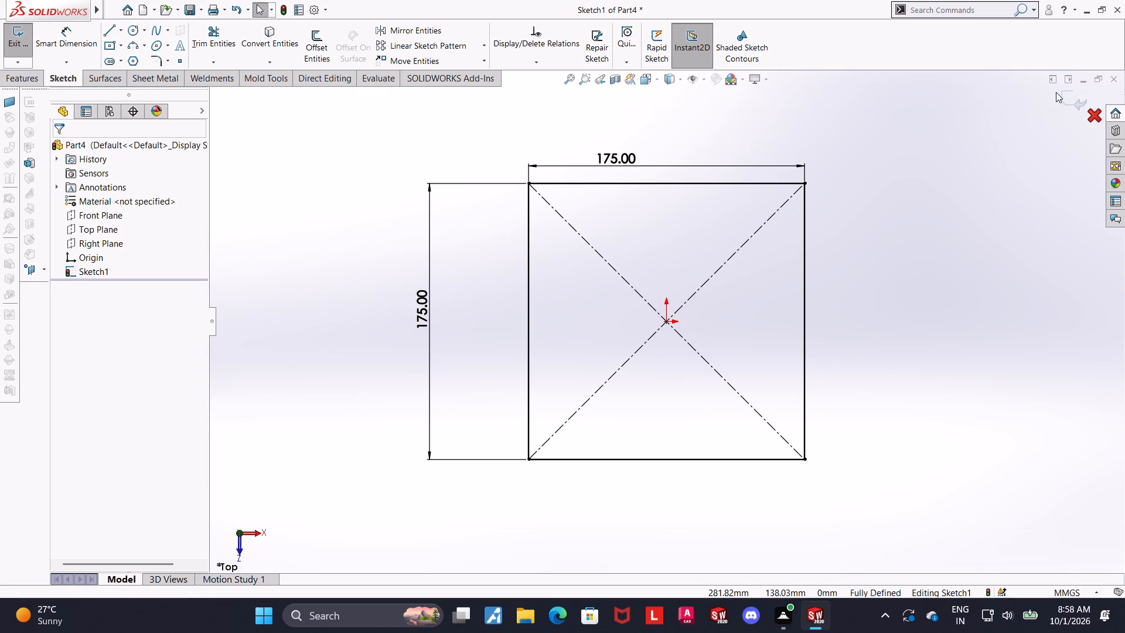
pyautogui.click(1057, 92)
# Extrude the 175 mm square sketch as a blind boss 20 mm thick.
pyautogui.moveTo(899, 352); pyautogui.dragTo(898, 266, button='middle')
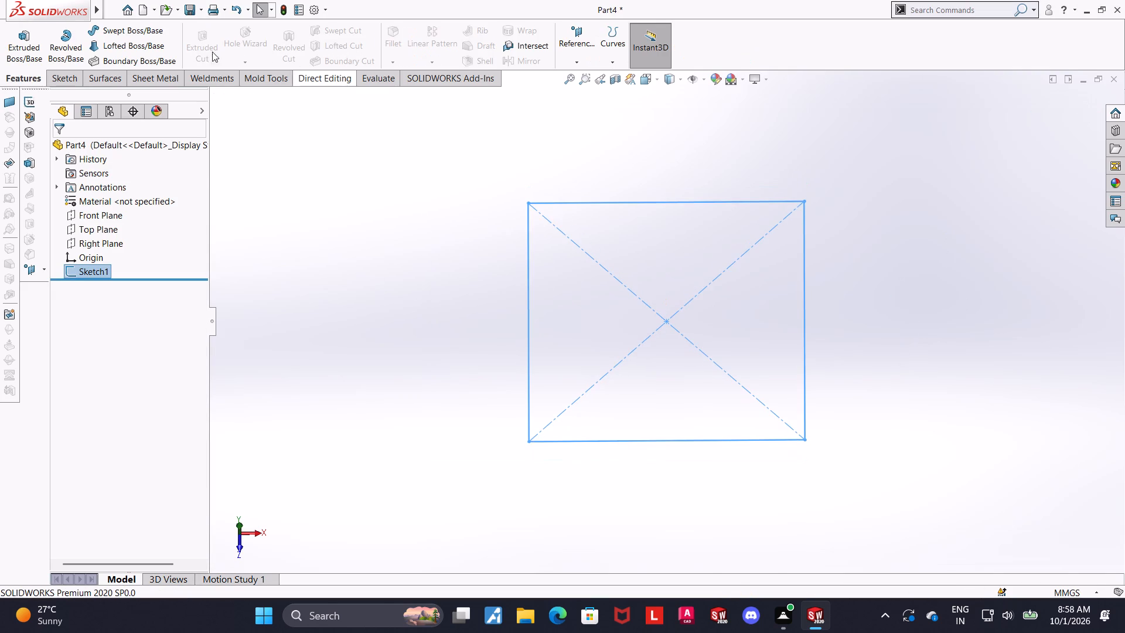
pyautogui.click(19, 44)
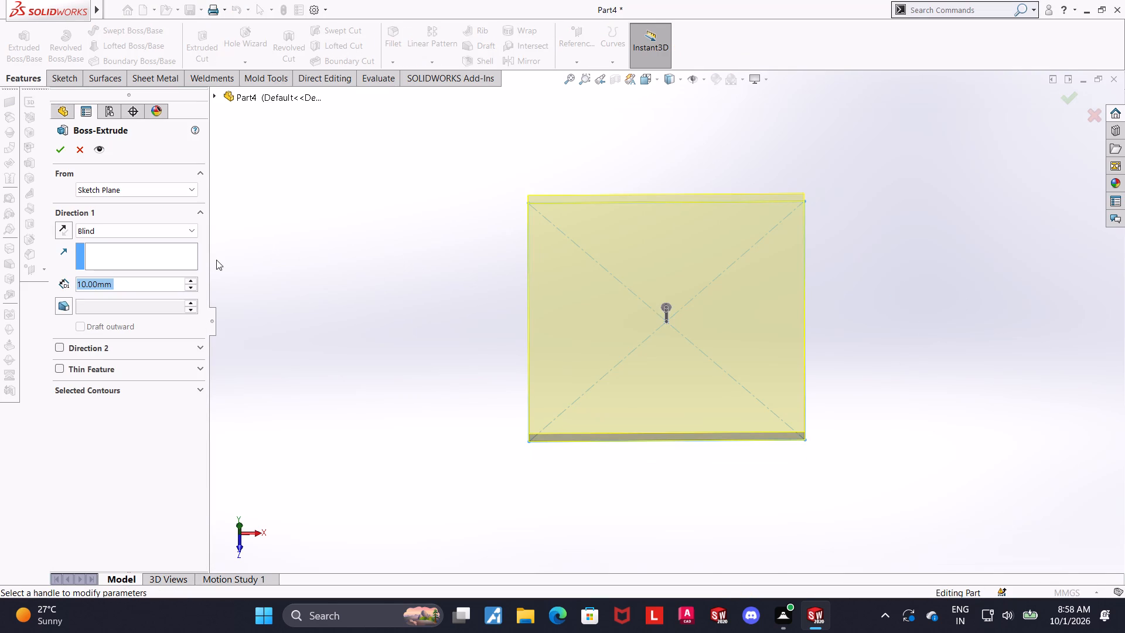
pyautogui.press('1')
pyautogui.press('BackSpace')
pyautogui.press('2')
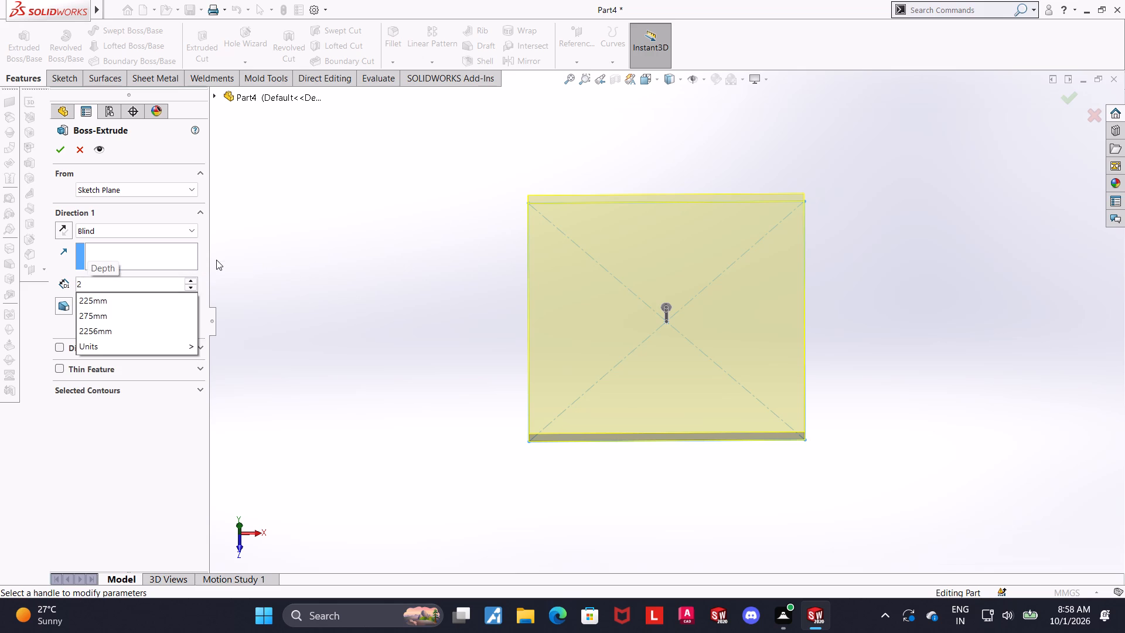
pyautogui.press('0')
pyautogui.press('Return')
pyautogui.click(57, 153)
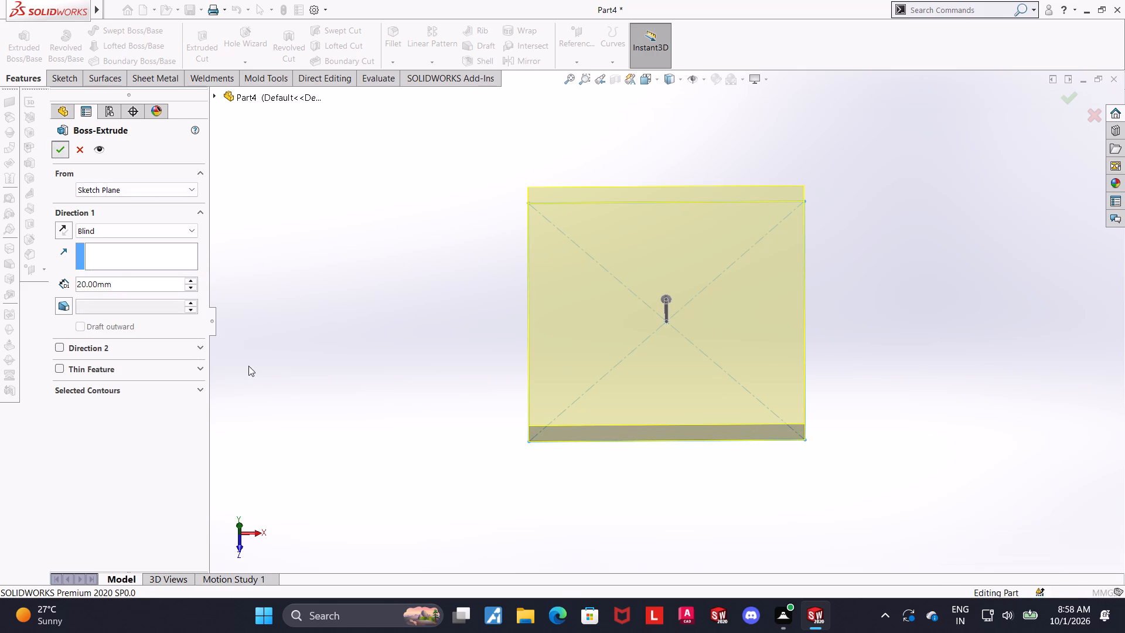
# Fillet the four vertical corner edges of the plate with a 30 mm radius.
pyautogui.moveTo(1049, 477); pyautogui.dragTo(1012, 462)
pyautogui.moveTo(868, 451); pyautogui.dragTo(863, 333, button='middle')
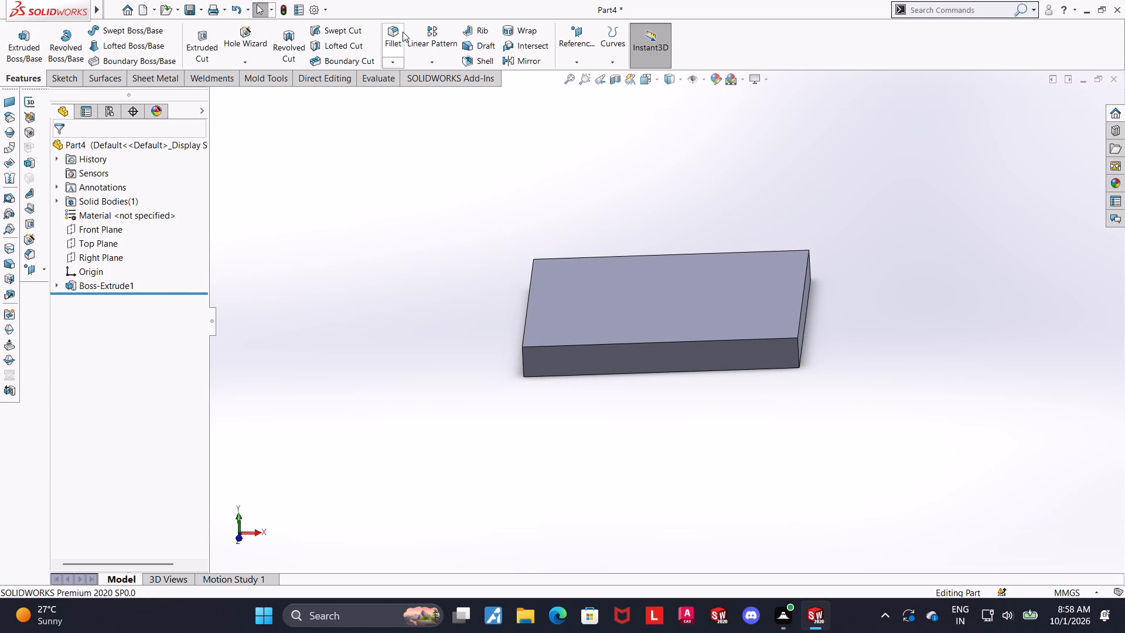
pyautogui.click(403, 32)
pyautogui.click(524, 364)
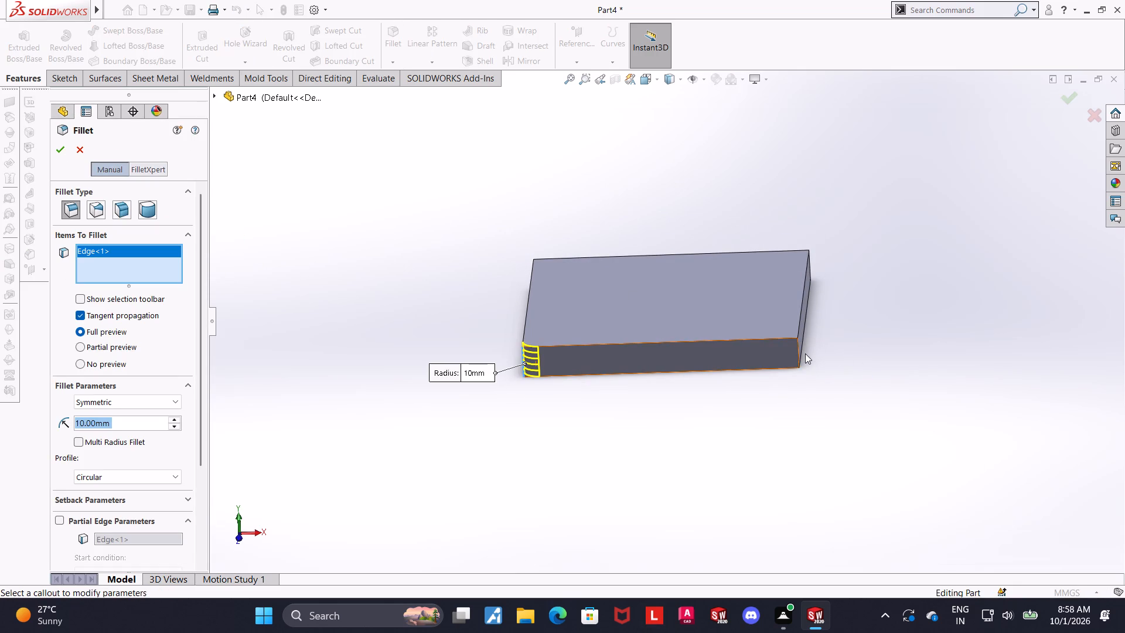
pyautogui.click(797, 352)
pyautogui.moveTo(829, 239); pyautogui.dragTo(836, 366, button='middle')
pyautogui.scroll(1, 803, 185)
pyautogui.moveTo(803, 185); pyautogui.dragTo(805, 402, button='middle')
pyautogui.click(779, 240)
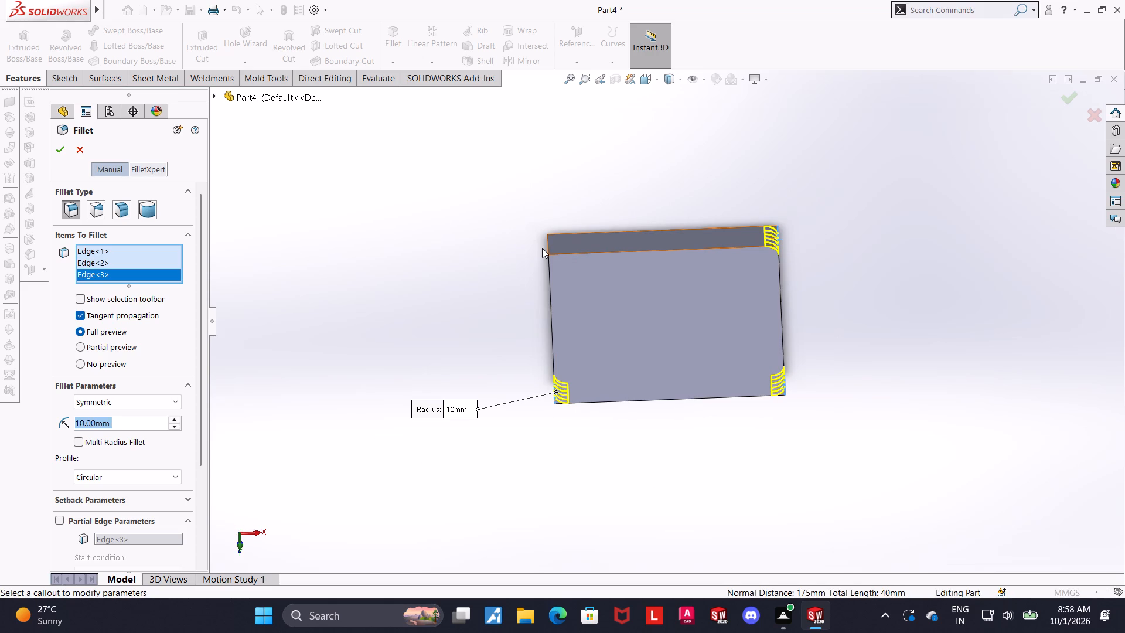
pyautogui.click(548, 247)
pyautogui.moveTo(806, 482); pyautogui.dragTo(810, 314, button='middle')
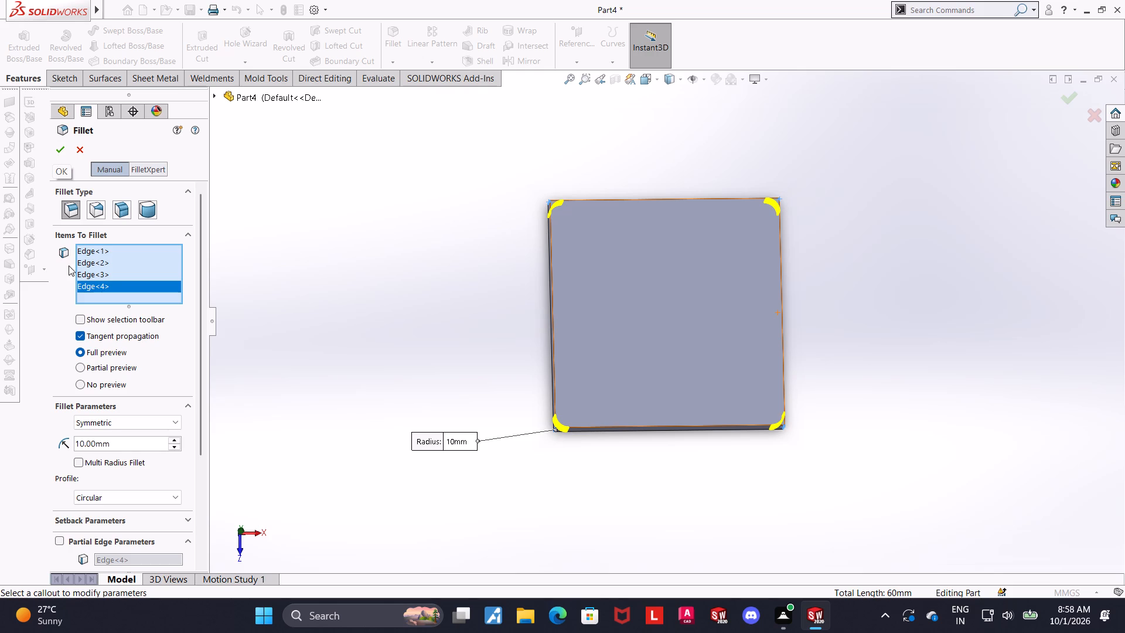
pyautogui.click(141, 445)
pyautogui.moveTo(141, 445); pyautogui.dragTo(40, 443)
pyautogui.moveTo(122, 446); pyautogui.dragTo(0, 446)
pyautogui.write('30')
pyautogui.press('Return')
pyautogui.click(59, 149)
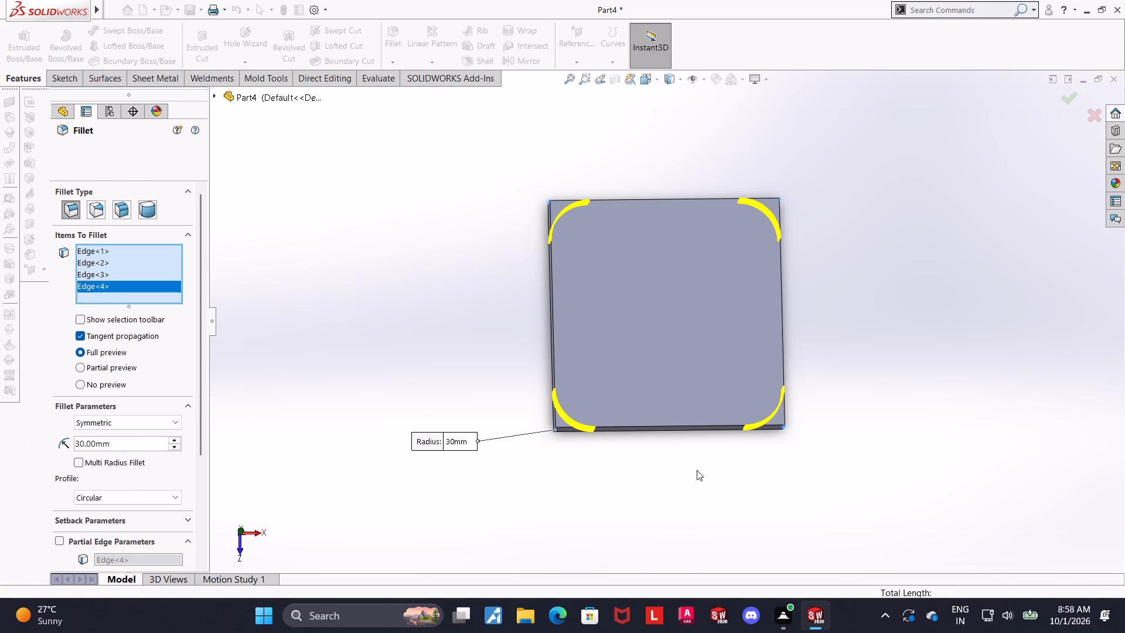
# Switch to the tiered pyramid configuration 3 part and set its corner fillet radius to 30 mm.
pyautogui.moveTo(752, 464); pyautogui.dragTo(751, 389, button='middle')
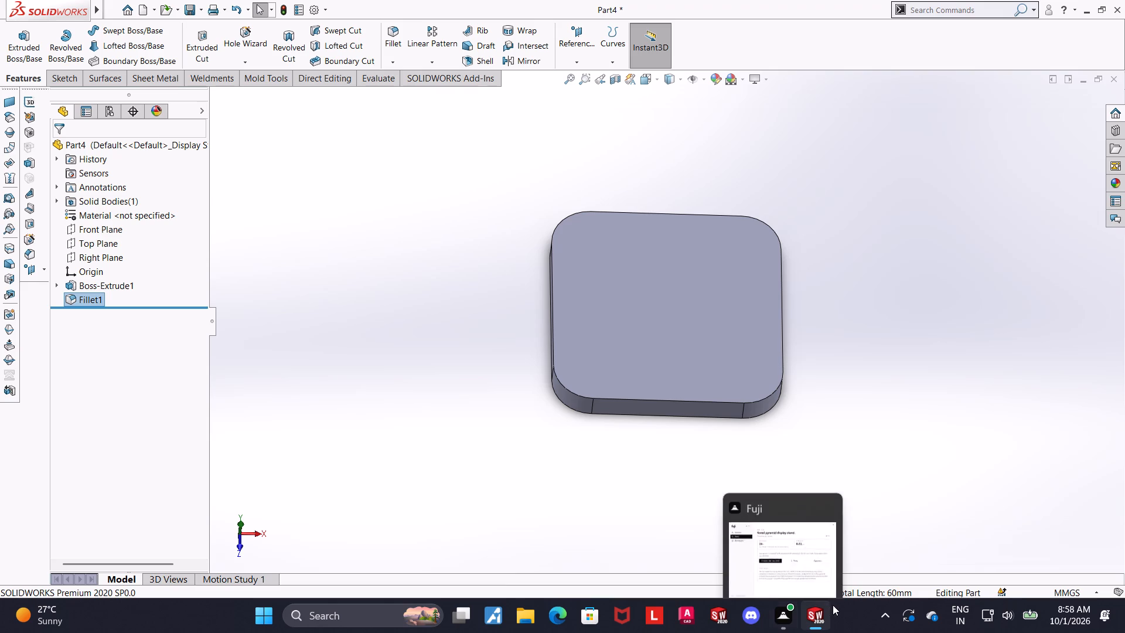
pyautogui.click(906, 527)
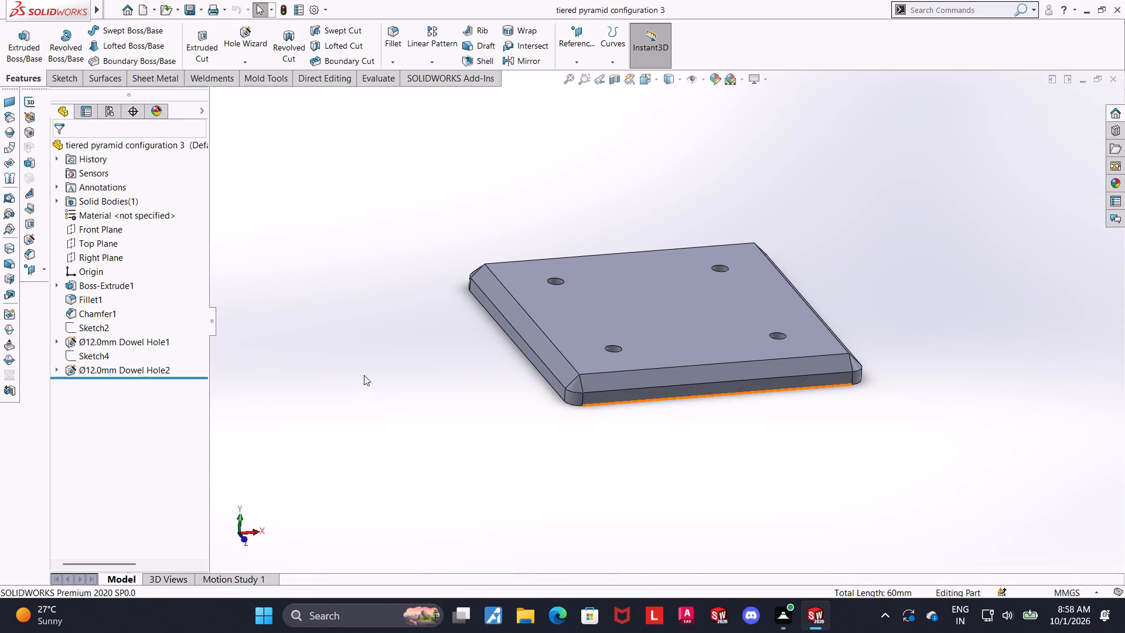
pyautogui.rightClick(90, 304)
pyautogui.click(95, 270)
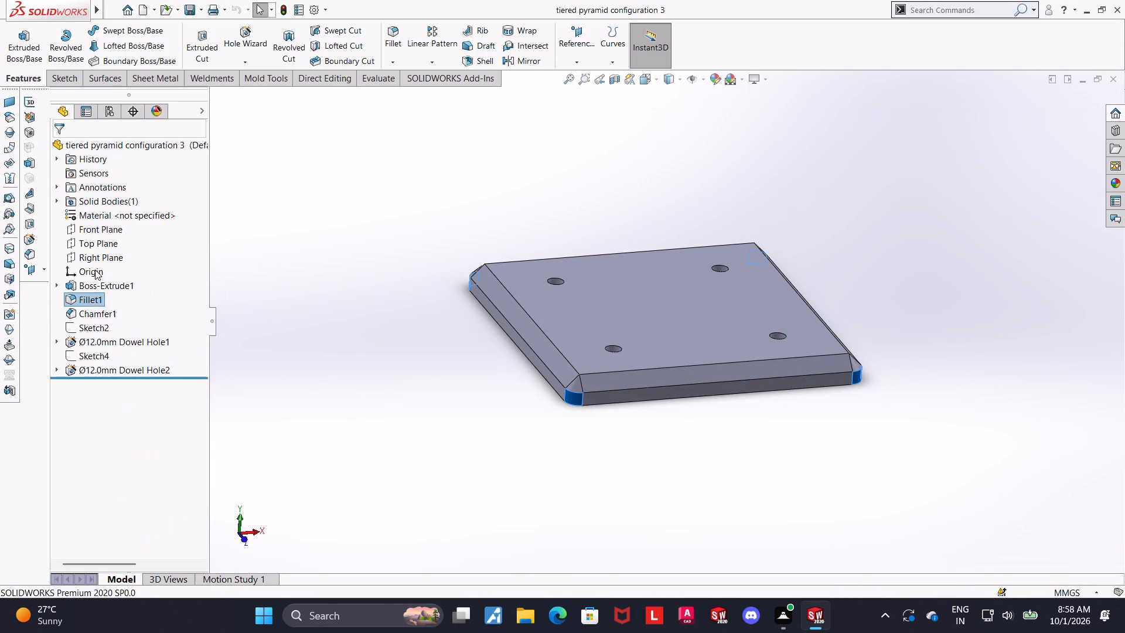
pyautogui.write('30')
pyautogui.press('Return')
pyautogui.click(53, 152)
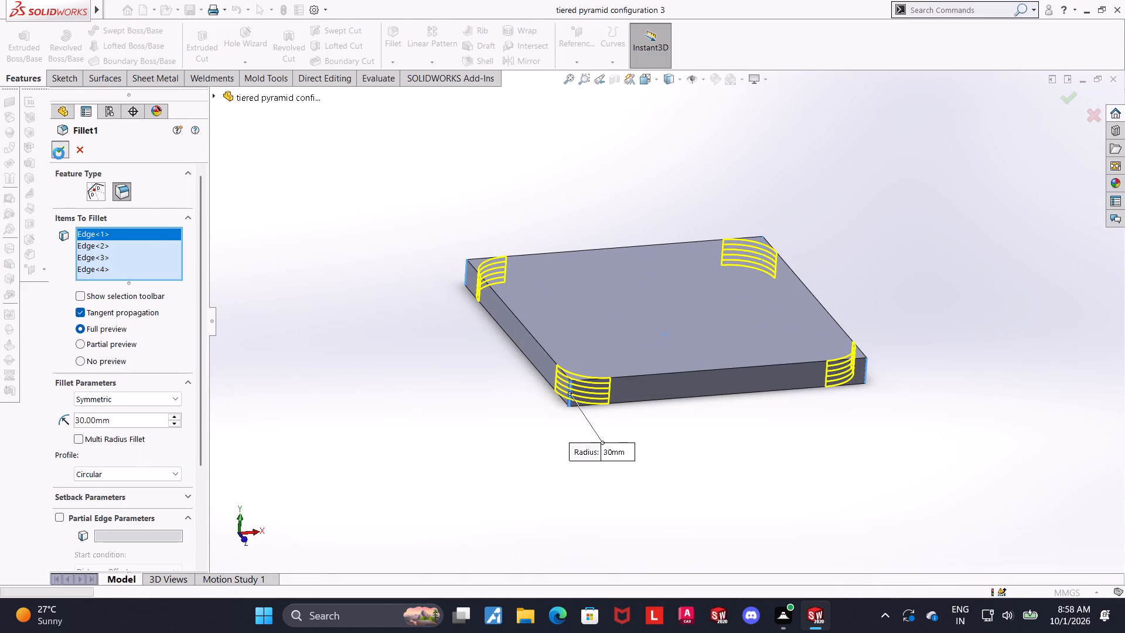
pyautogui.click(862, 444)
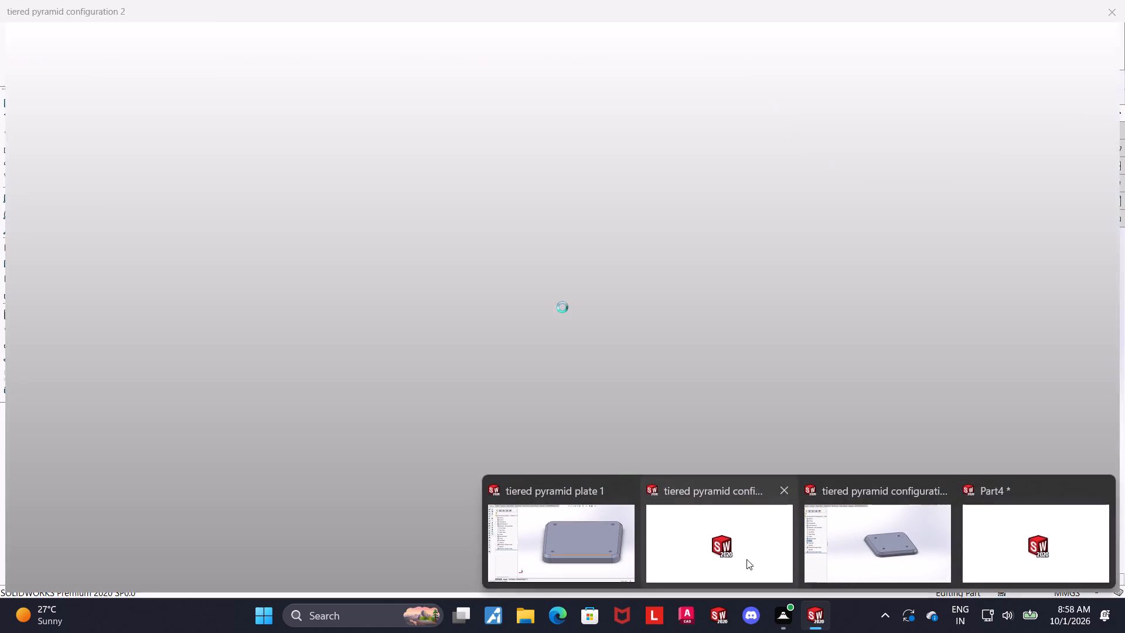
# Check the corner fillet radius in the tiered pyramid configuration 2 part and return to configuration 3.
pyautogui.click(748, 559)
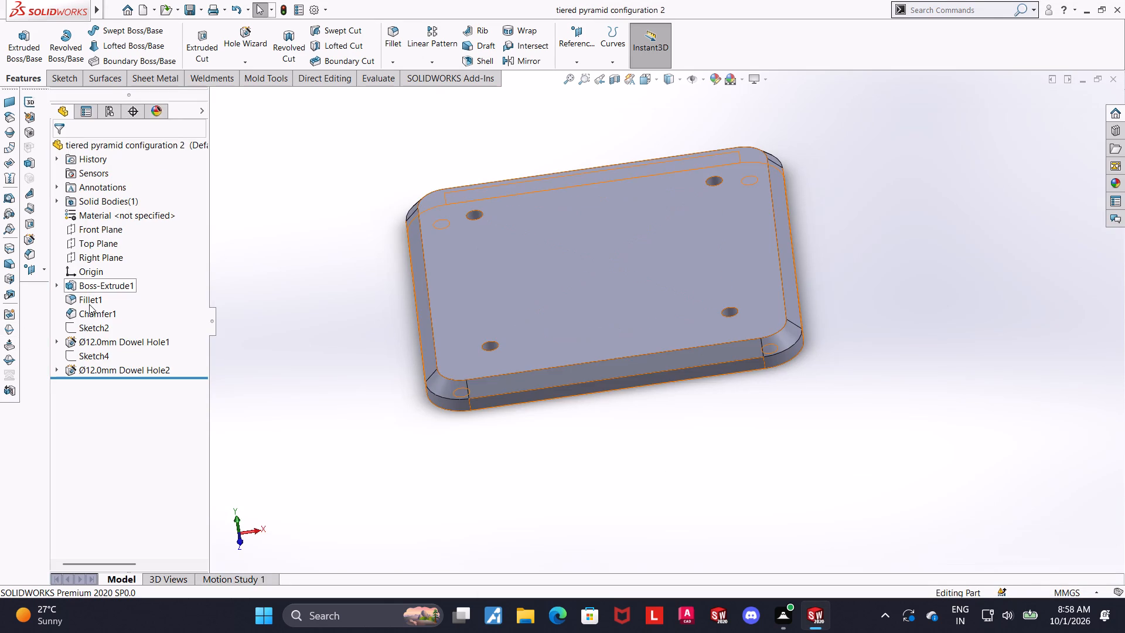
pyautogui.click(89, 304)
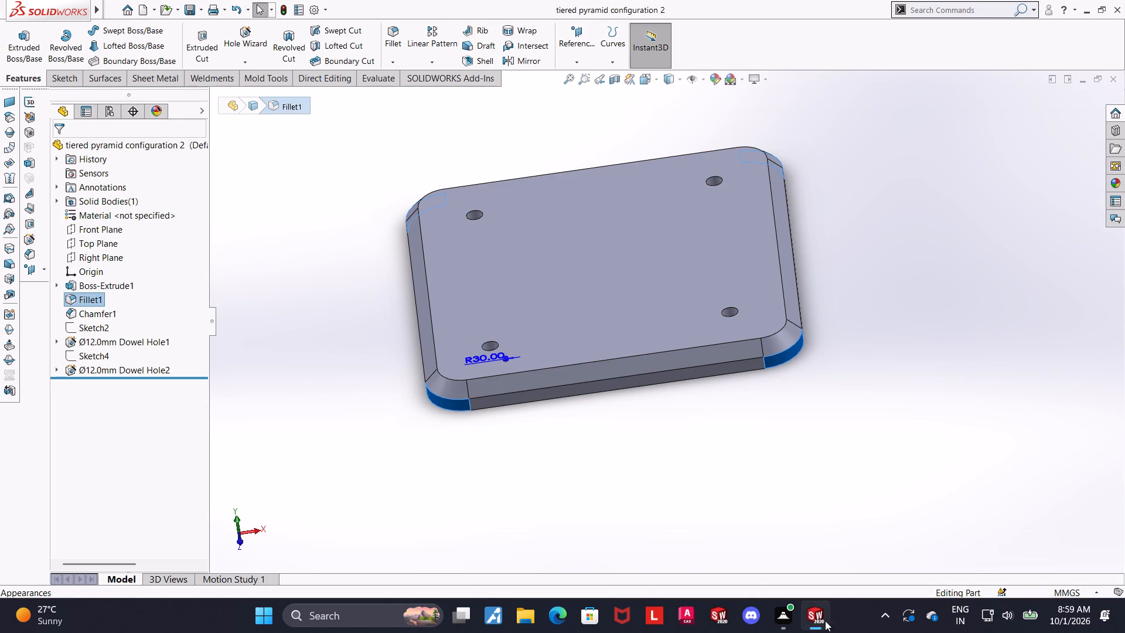
pyautogui.click(832, 557)
pyautogui.click(774, 485)
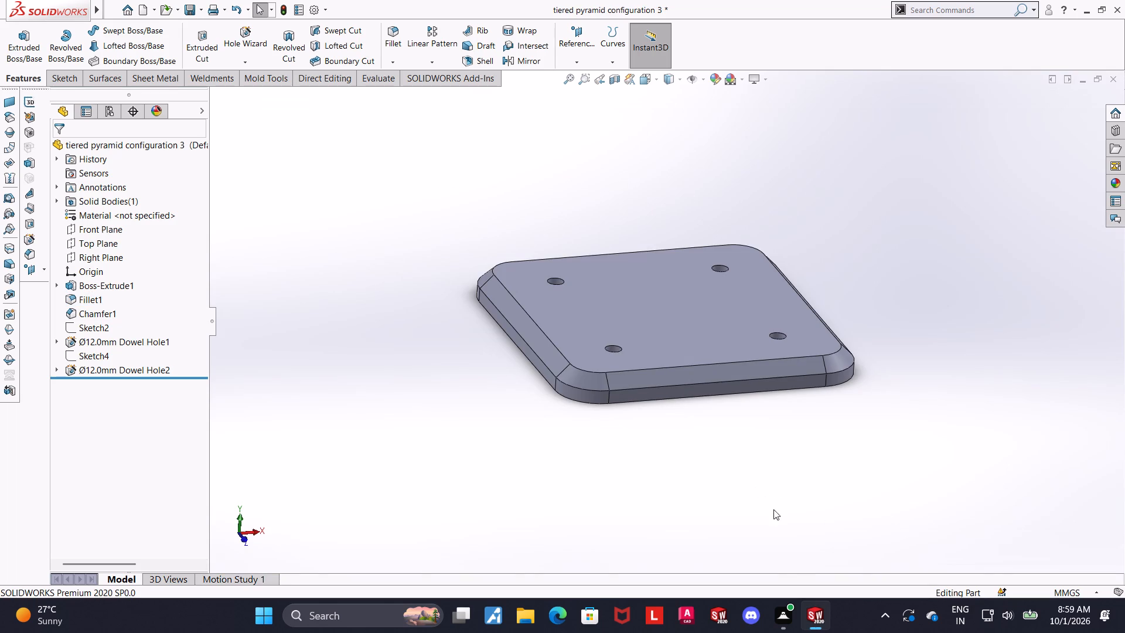
# Return to the fourth plate part and chamfer the top face's perimeter edge by 10 mm at 45 degrees.
pyautogui.click(1062, 546)
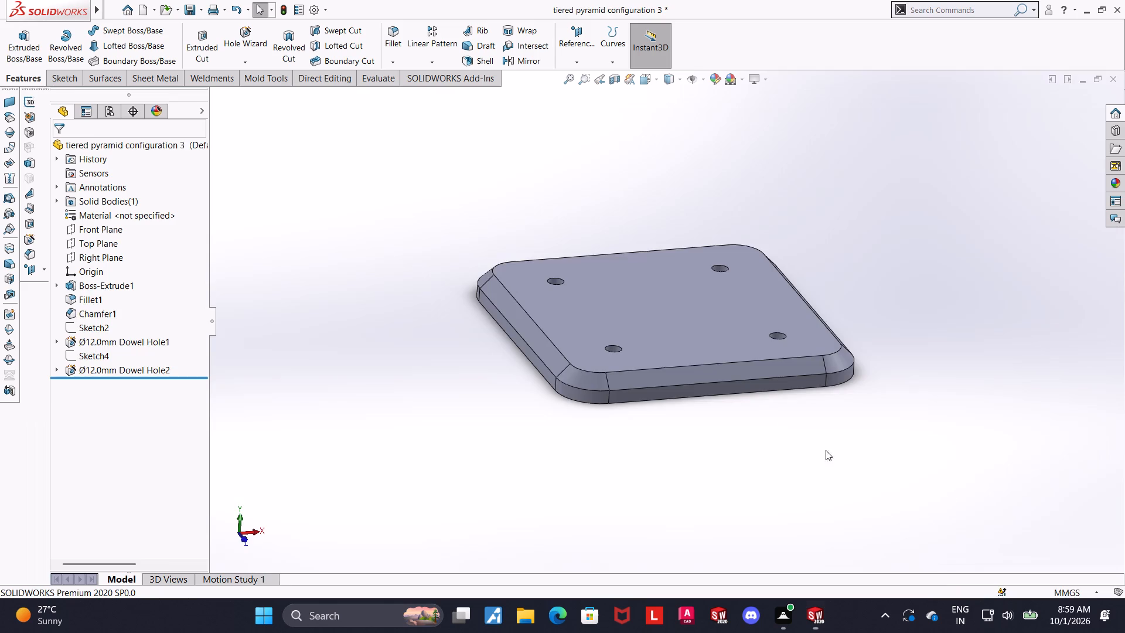
pyautogui.moveTo(798, 348); pyautogui.dragTo(792, 281, button='middle')
pyautogui.click(388, 61)
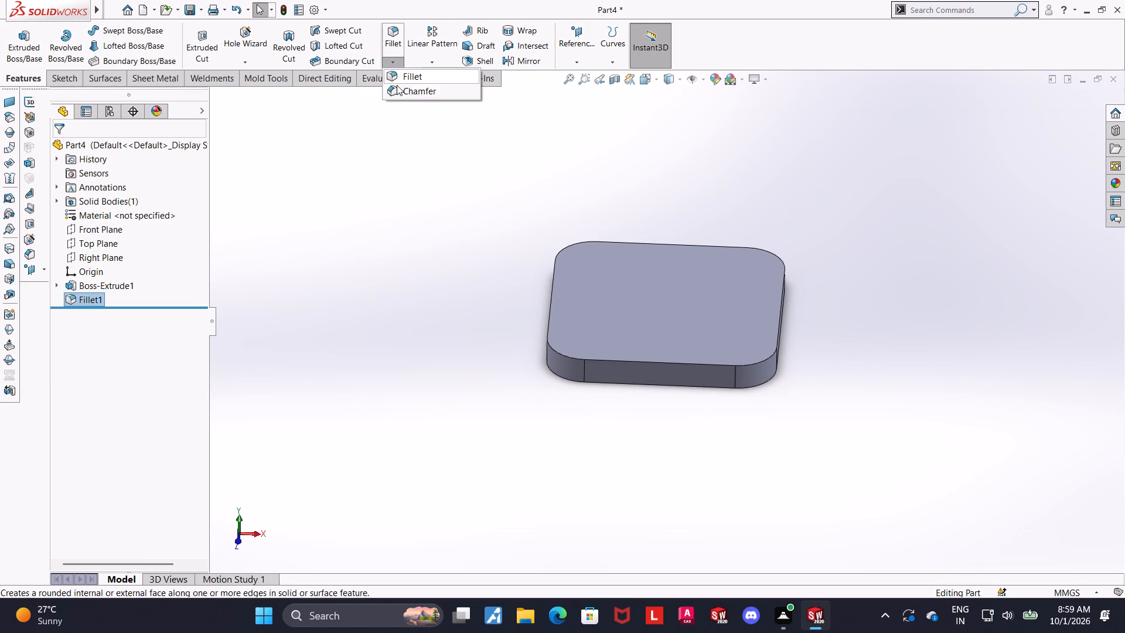
pyautogui.click(397, 89)
pyautogui.click(622, 360)
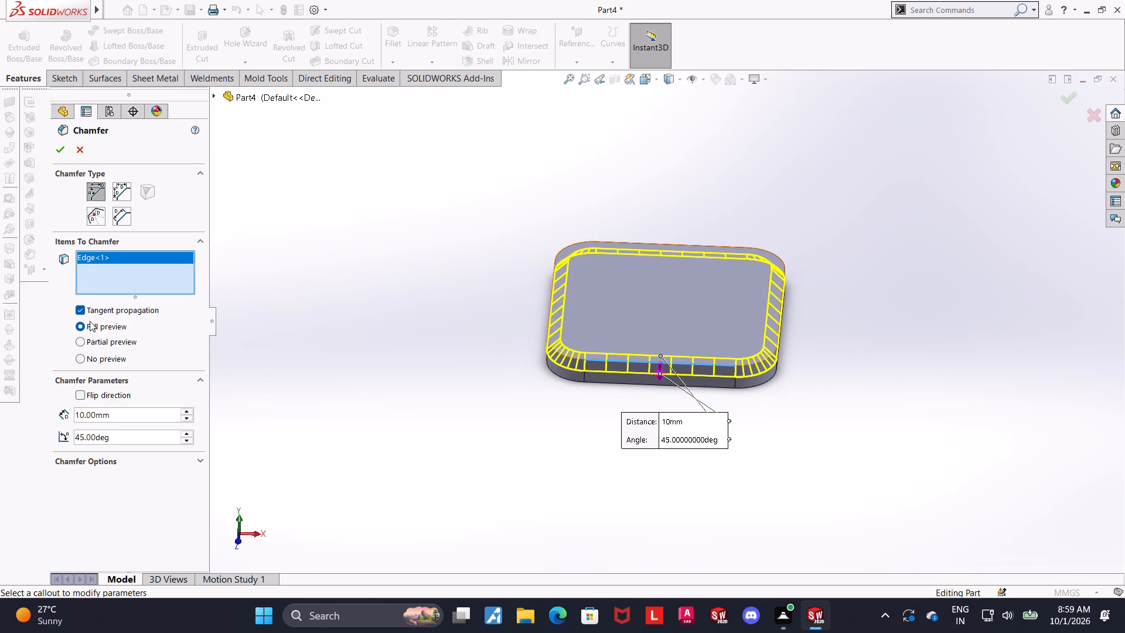
pyautogui.click(65, 149)
pyautogui.click(982, 513)
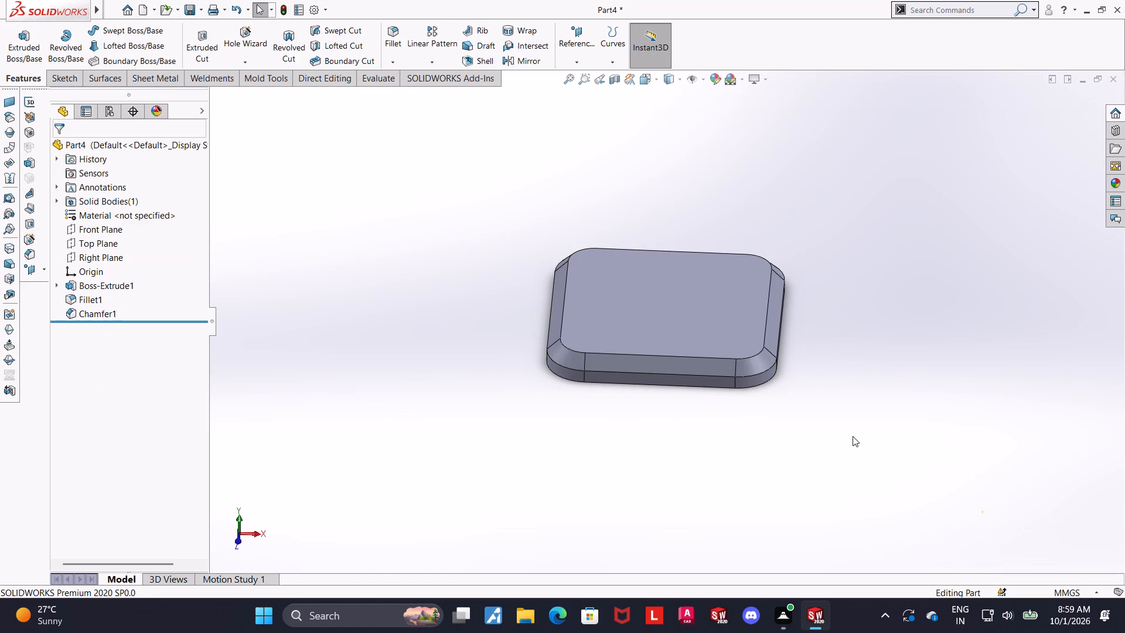
# Sketch a center rectangle of about 119 by 120 mm on the plate's top face, centred on the origin.
pyautogui.click(643, 72)
pyautogui.click(567, 260)
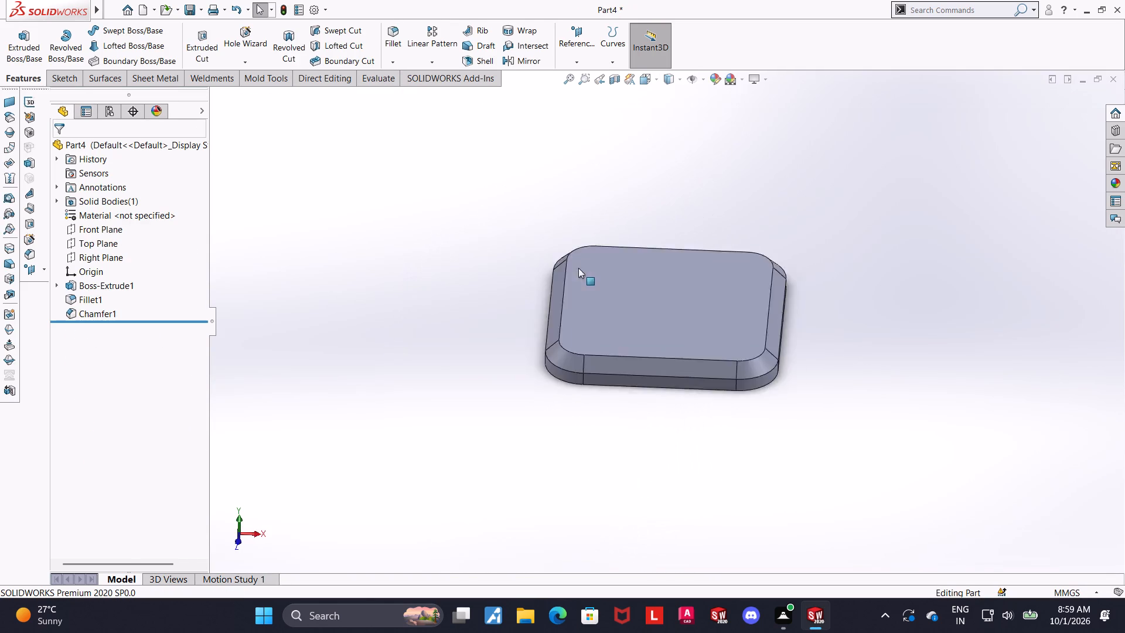
pyautogui.click(650, 220)
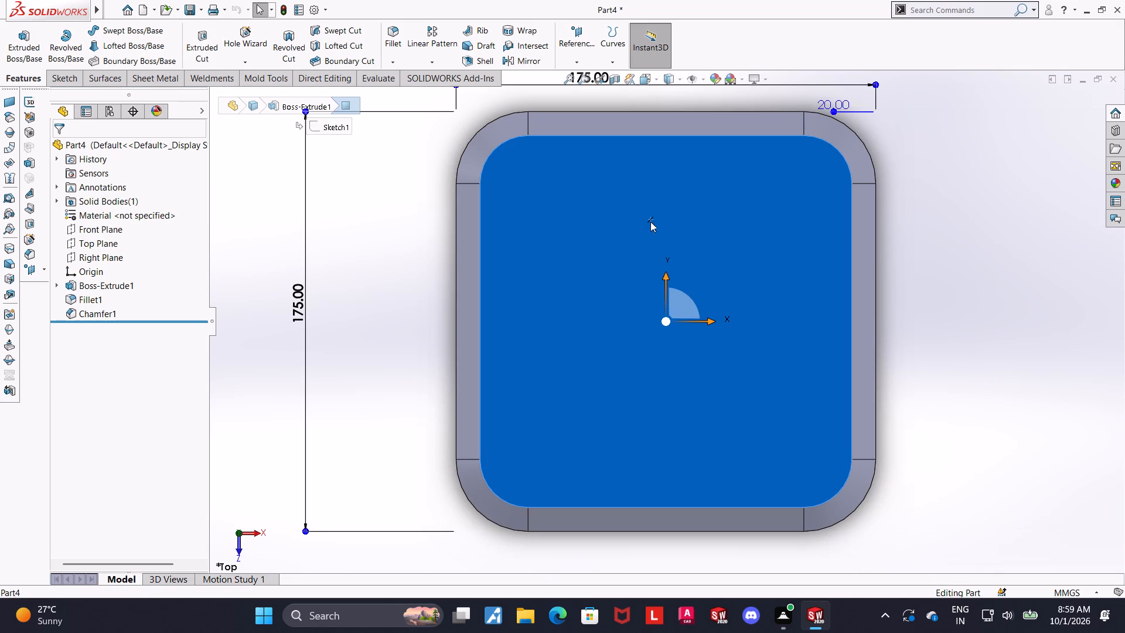
pyautogui.click(700, 187)
pyautogui.click(107, 42)
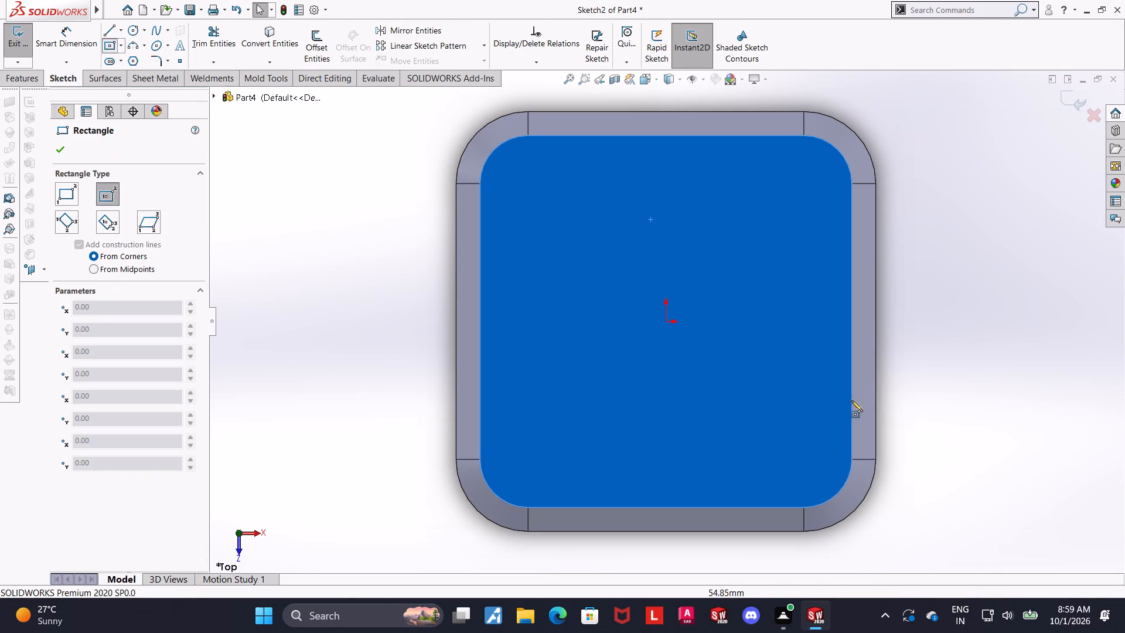
pyautogui.click(667, 322)
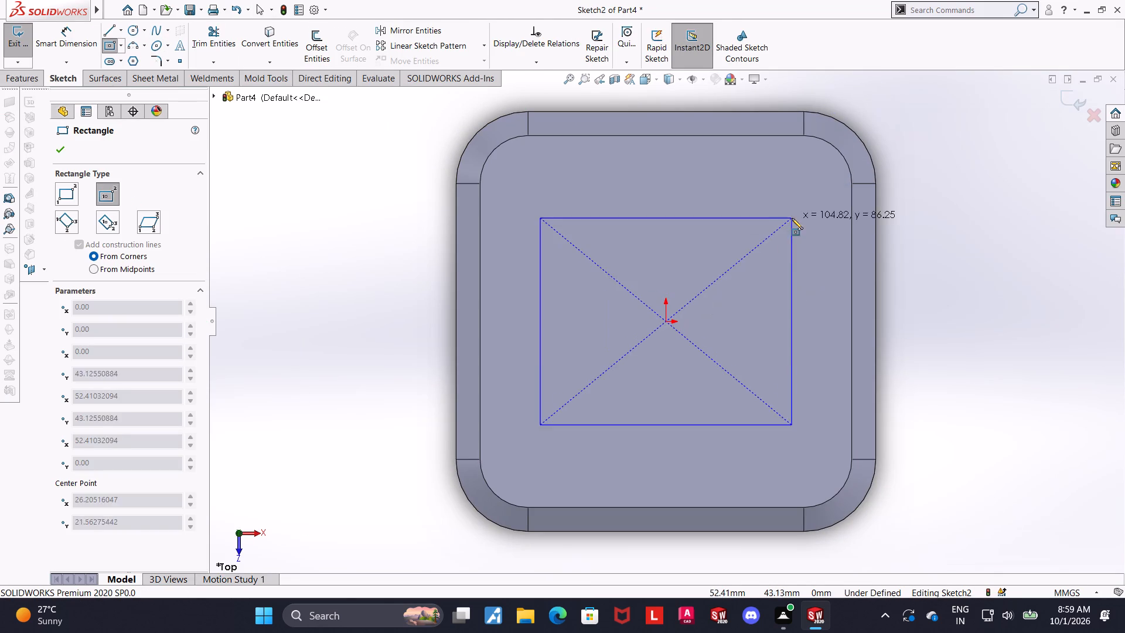
pyautogui.click(809, 178)
pyautogui.press('Escape')
# Dimension the top-face rectangle to 75 mm wide and 75 mm high and finish the sketch.
pyautogui.click(88, 30)
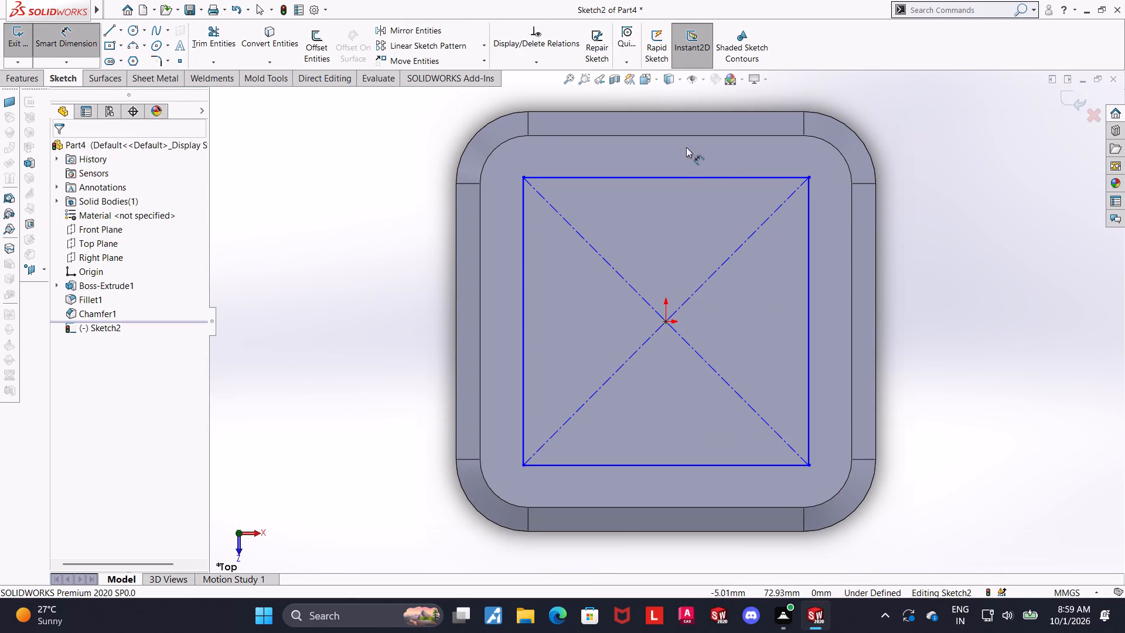
pyautogui.click(669, 175)
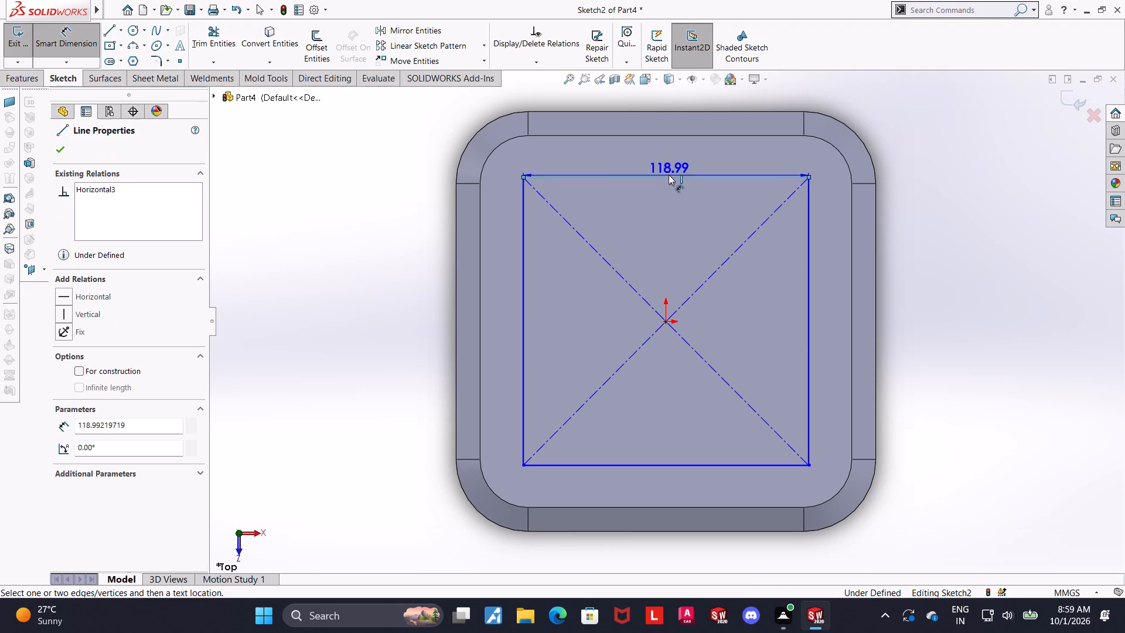
pyautogui.scroll(2, 668, 175)
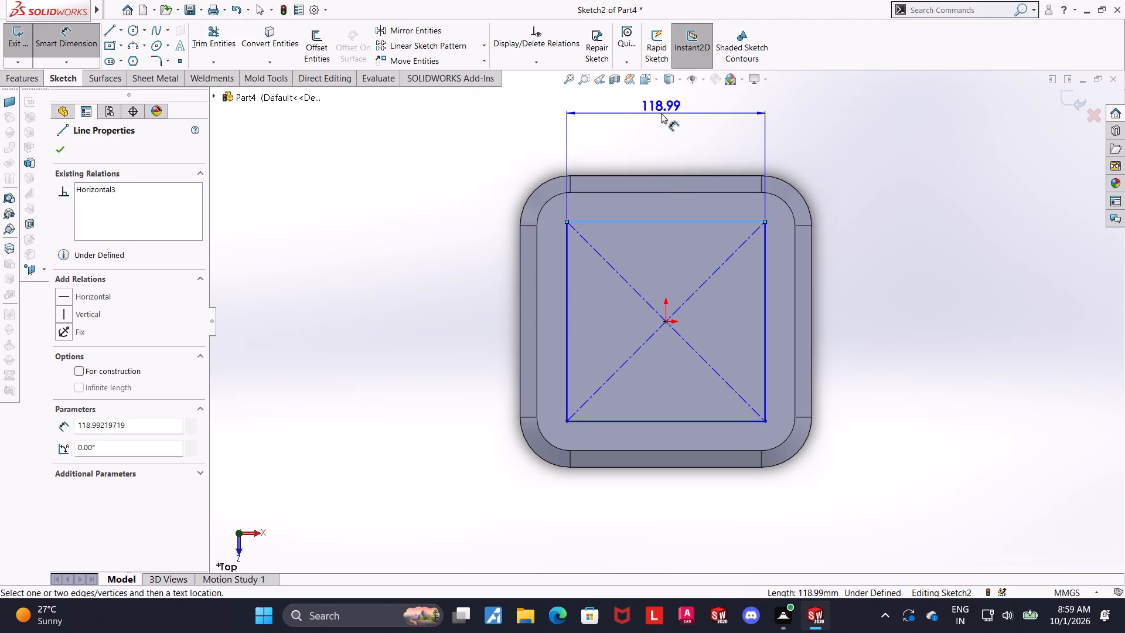
pyautogui.click(661, 113)
pyautogui.press('7')
pyautogui.press('5')
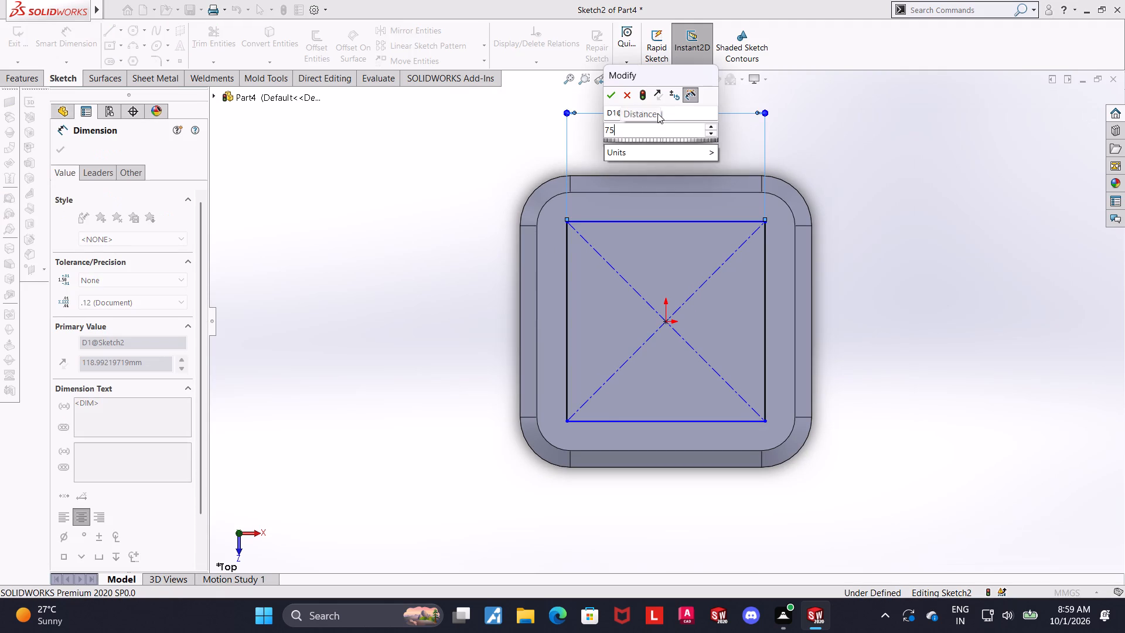
pyautogui.press('Return')
pyautogui.press('Escape')
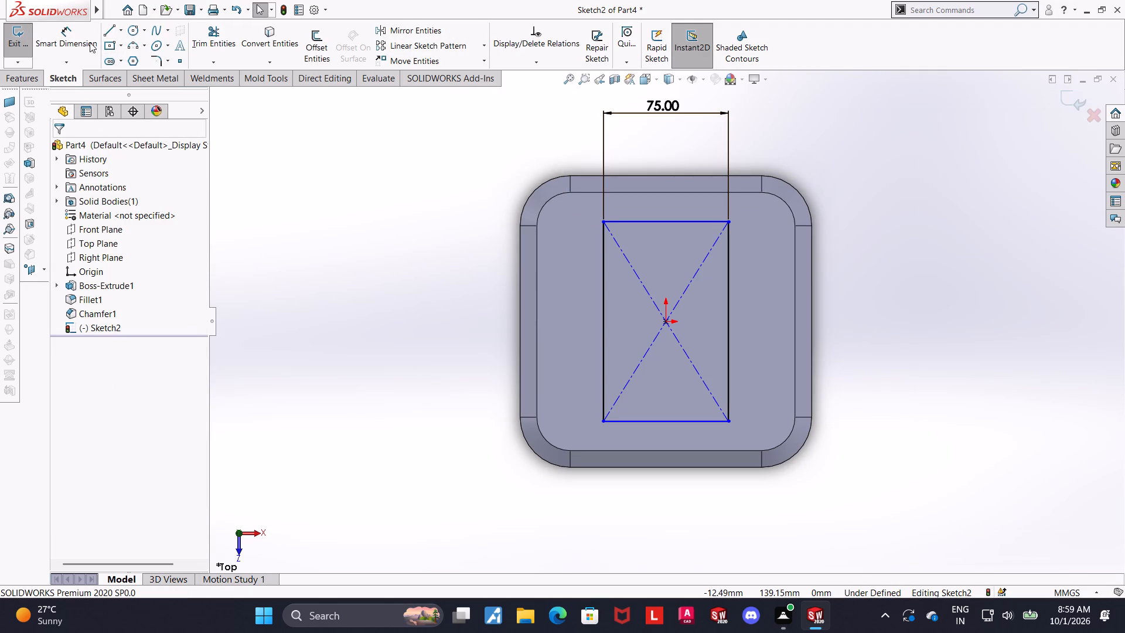
pyautogui.click(73, 36)
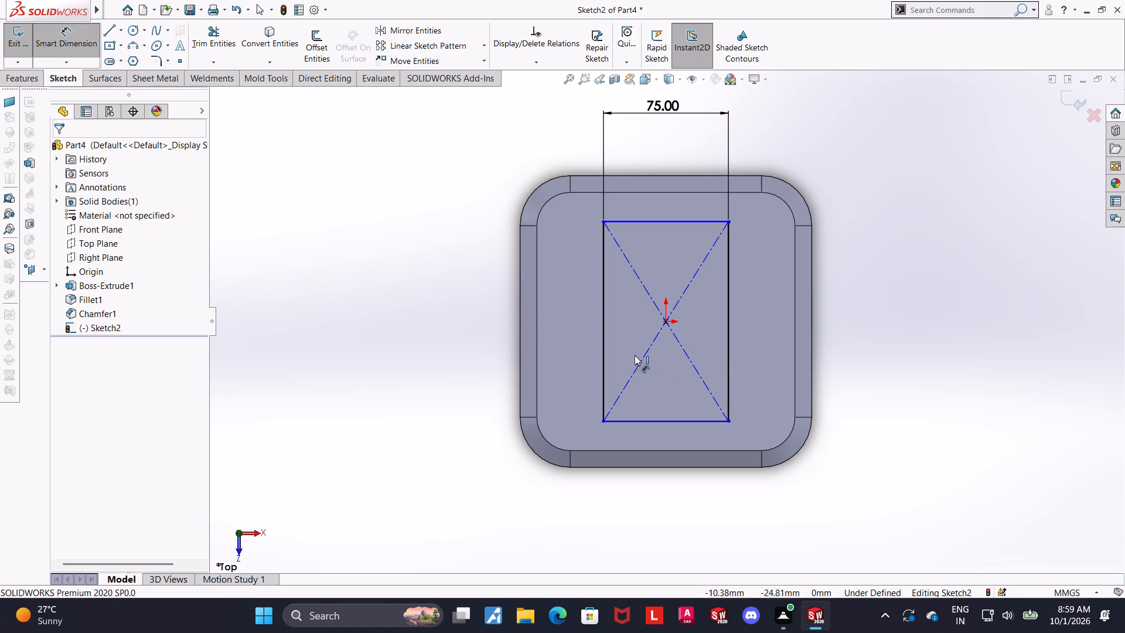
pyautogui.click(603, 325)
pyautogui.click(448, 311)
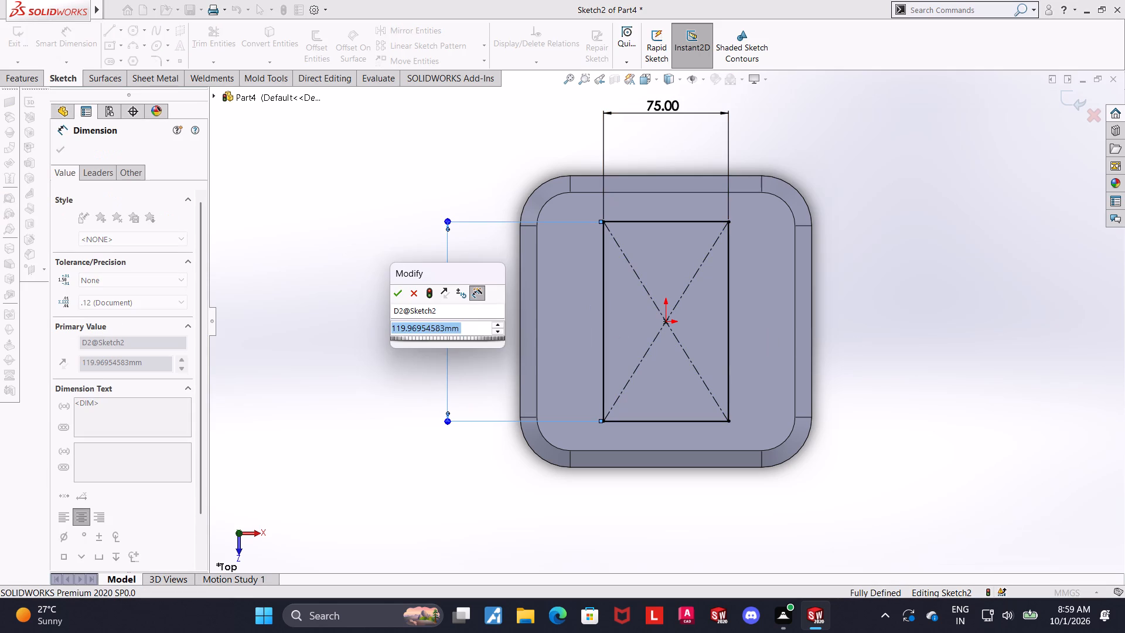
pyautogui.write('75')
pyautogui.press('Return')
pyautogui.press('Escape')
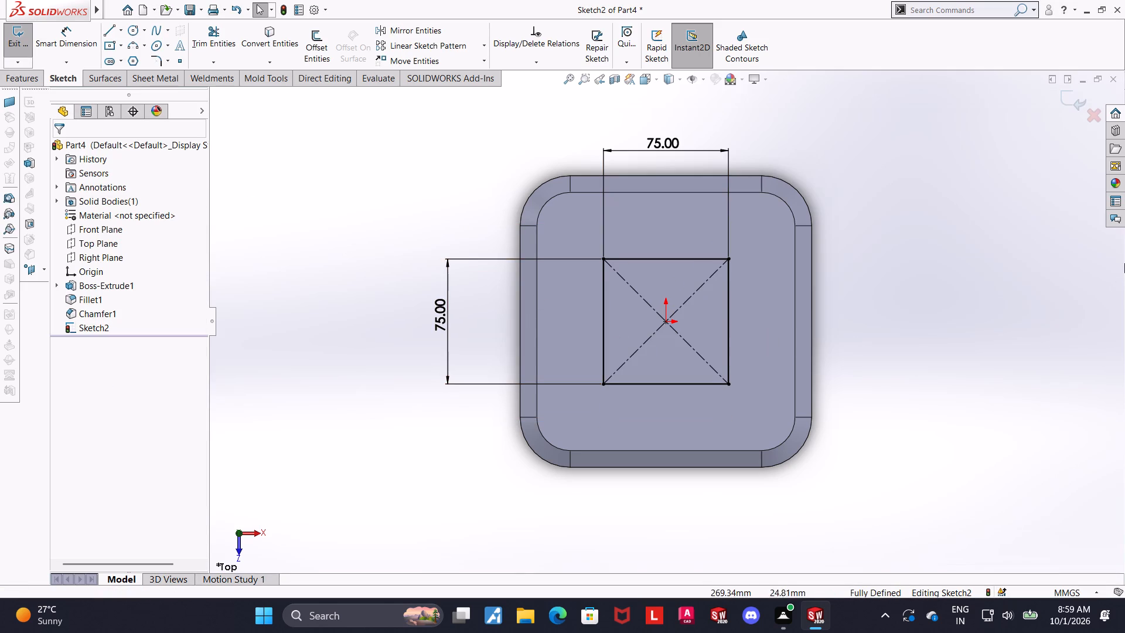
pyautogui.click(1066, 99)
# Place Ø12 mm dowel holes with the Hole Wizard at the four corners of the 75 mm square, using a 3D sketch.
pyautogui.moveTo(906, 407); pyautogui.dragTo(908, 348, button='middle')
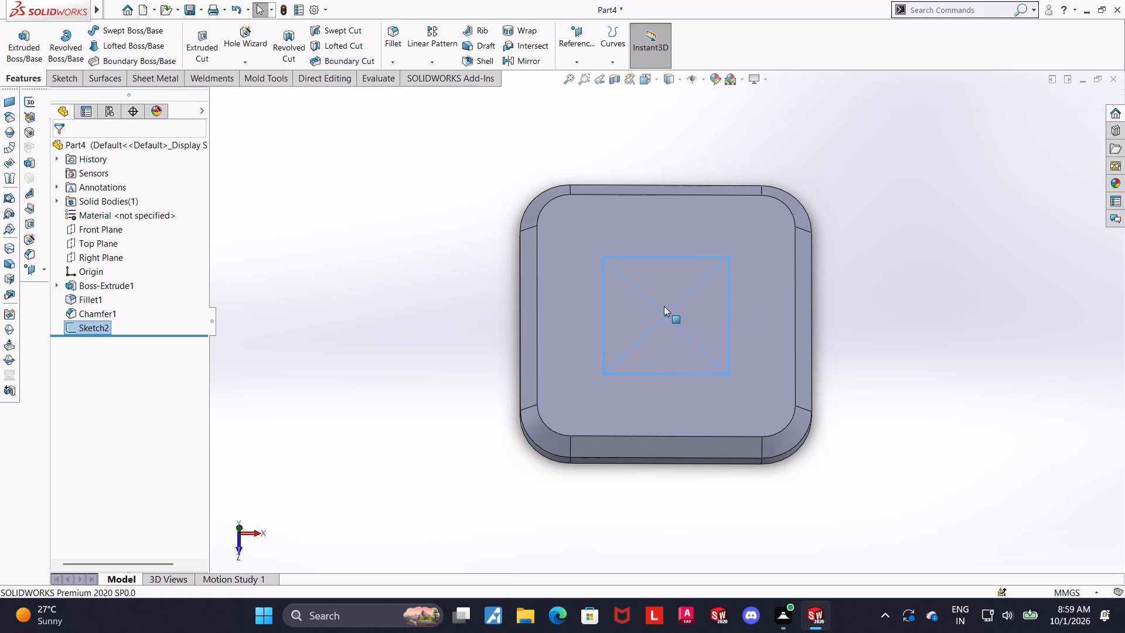
pyautogui.moveTo(833, 302); pyautogui.dragTo(827, 281, button='middle')
pyautogui.click(247, 43)
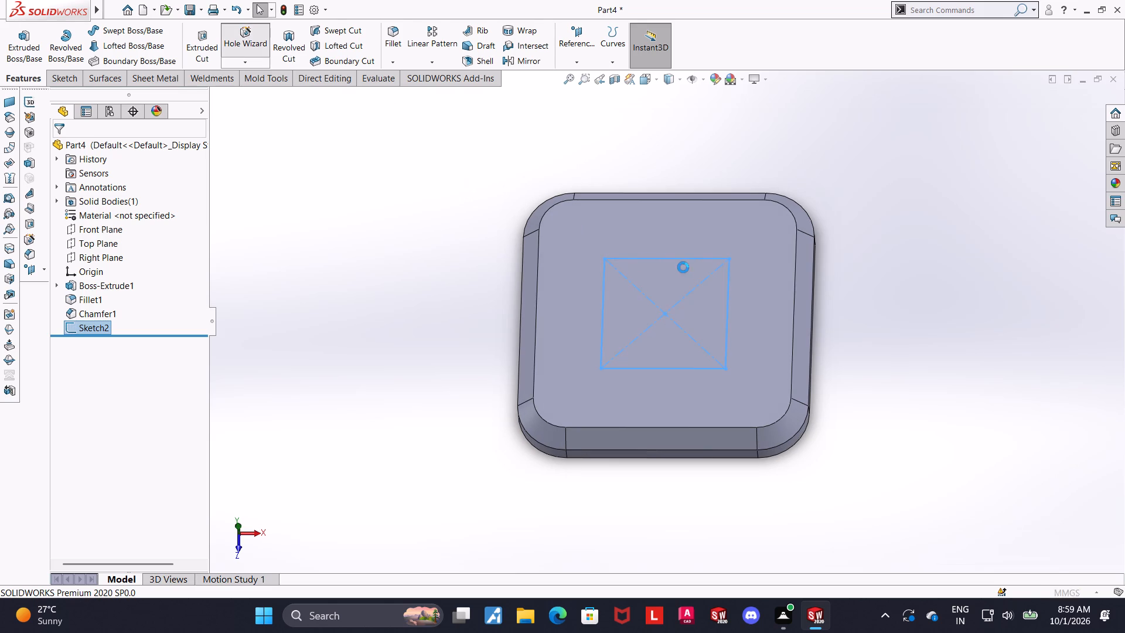
pyautogui.click(131, 165)
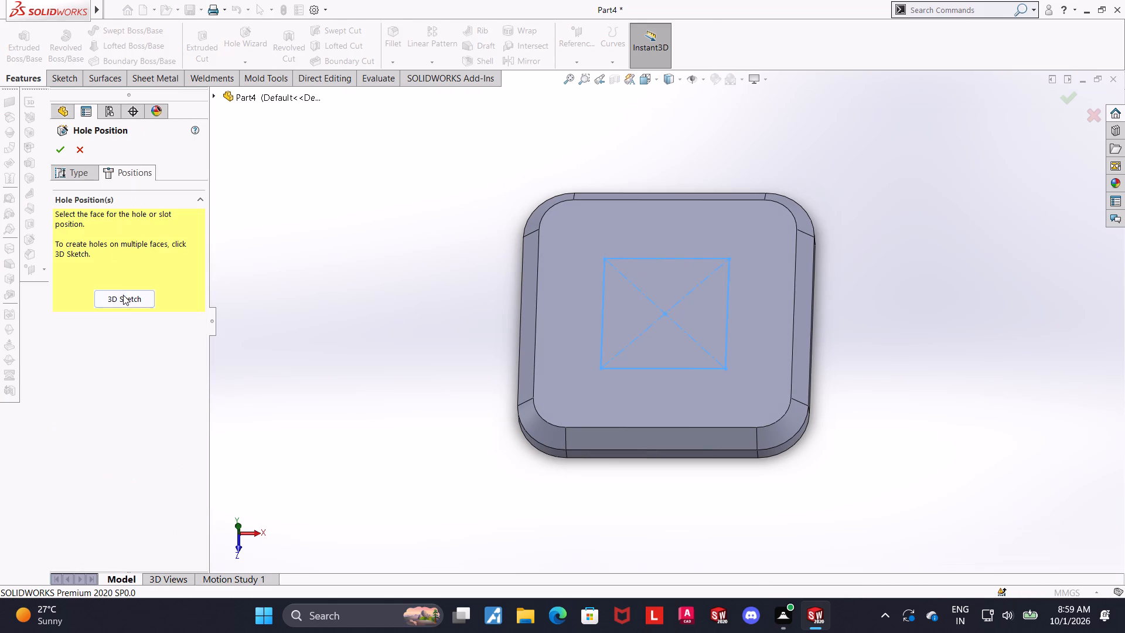
pyautogui.click(124, 297)
pyautogui.click(604, 257)
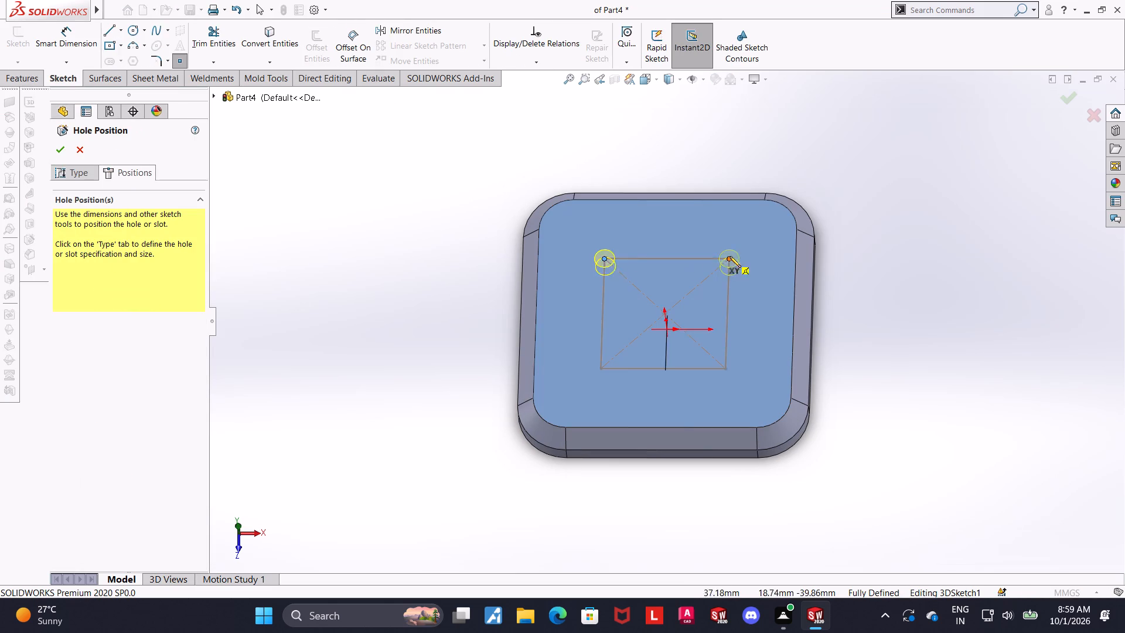
pyautogui.click(727, 257)
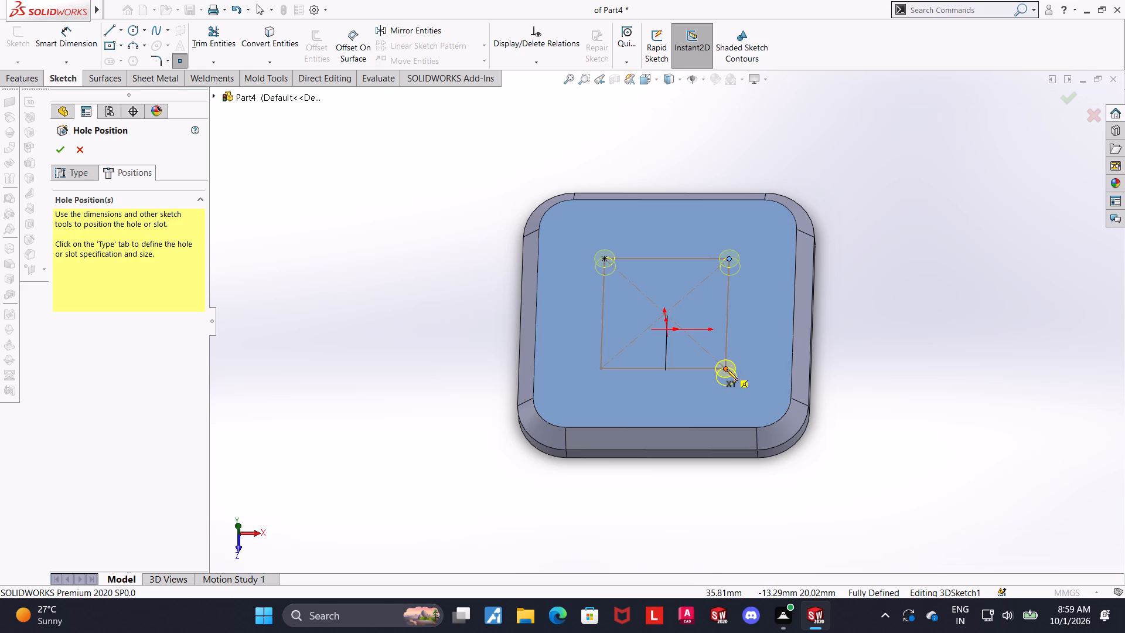
pyautogui.click(727, 369)
pyautogui.click(599, 369)
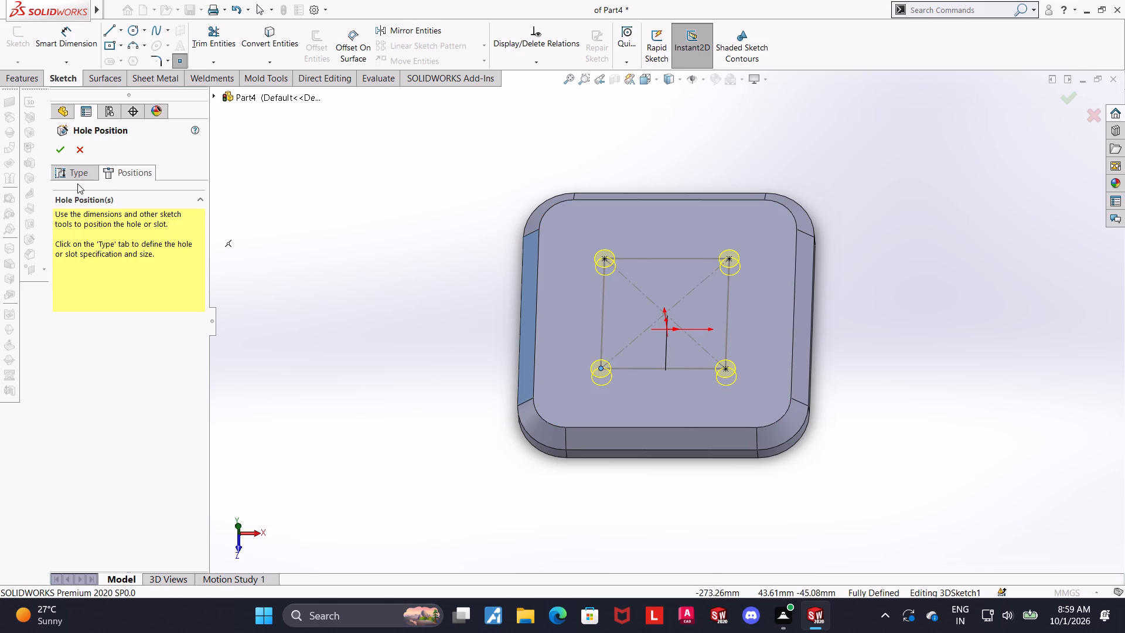
pyautogui.click(65, 151)
pyautogui.click(371, 338)
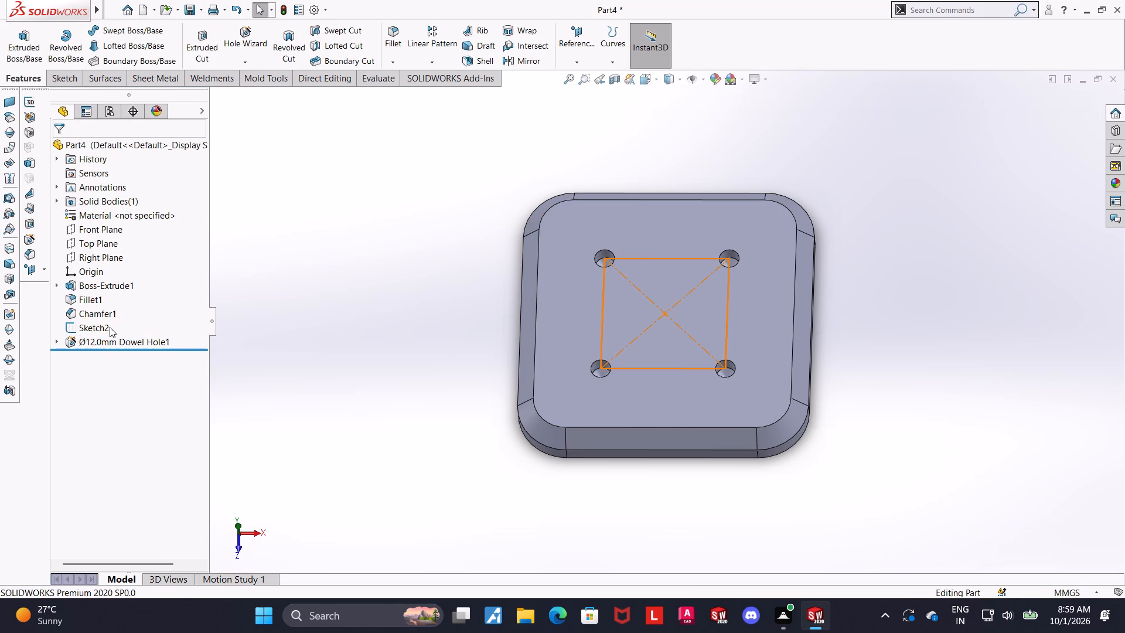
# Hide the 75 mm square layout sketch.
pyautogui.rightClick(107, 327)
pyautogui.click(124, 308)
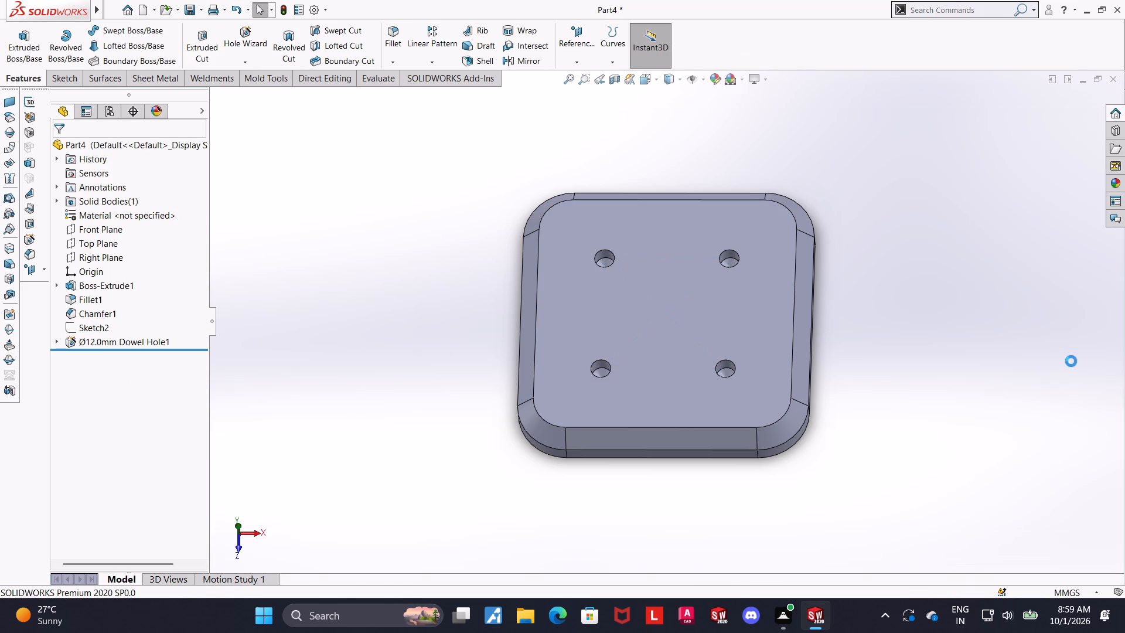
pyautogui.click(1035, 349)
# Sketch a center rectangle about 119 mm wide on the plate's bottom face, centred on the origin and viewed face-on.
pyautogui.moveTo(871, 311); pyautogui.dragTo(868, 353, button='middle')
pyautogui.moveTo(865, 389); pyautogui.dragTo(882, 182, button='middle')
pyautogui.moveTo(867, 377); pyautogui.dragTo(821, 175, button='middle')
pyautogui.scroll(1, 848, 281)
pyautogui.moveTo(851, 200); pyautogui.dragTo(856, 198, button='middle')
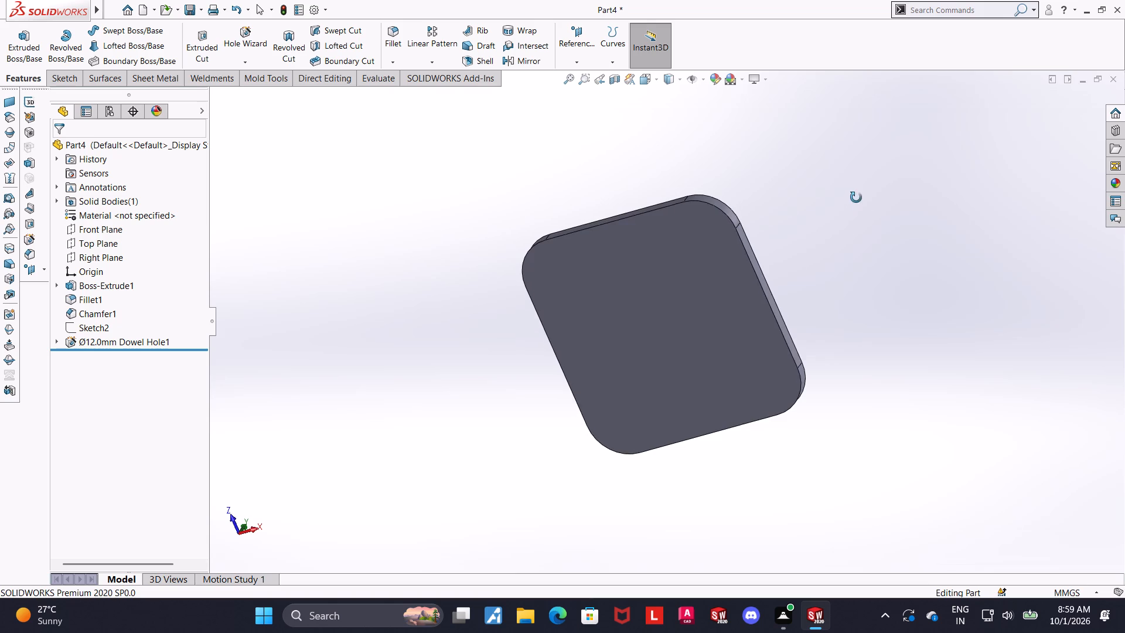
pyautogui.moveTo(856, 198); pyautogui.dragTo(862, 198, button='middle')
pyautogui.click(645, 295)
pyautogui.click(693, 266)
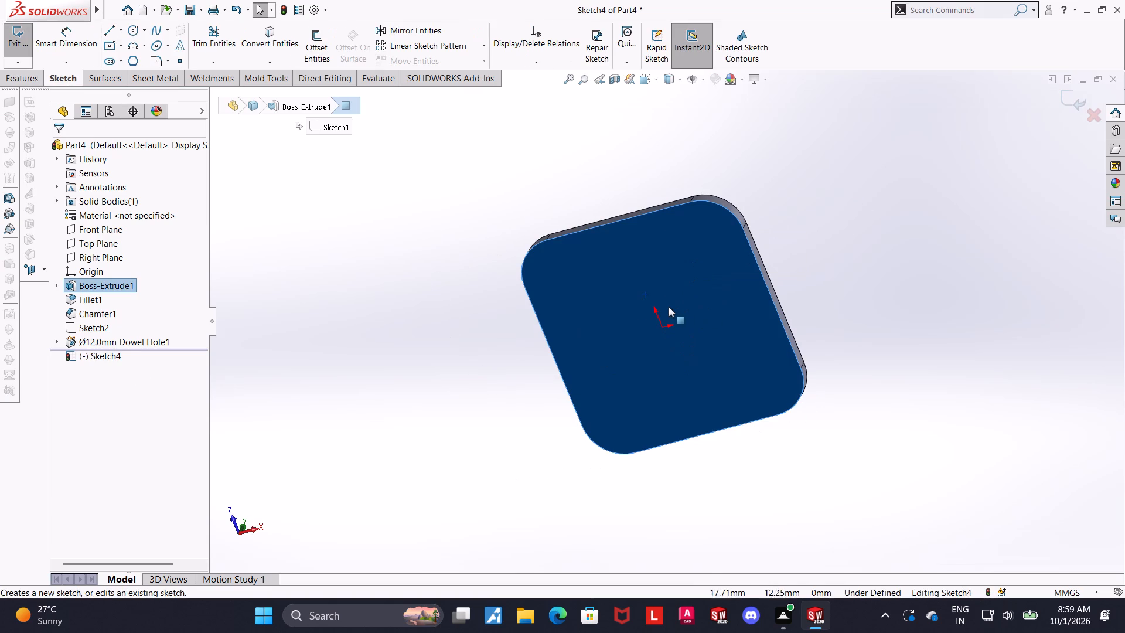
pyautogui.rightClick(666, 307)
pyautogui.click(420, 332)
pyautogui.rightClick(76, 353)
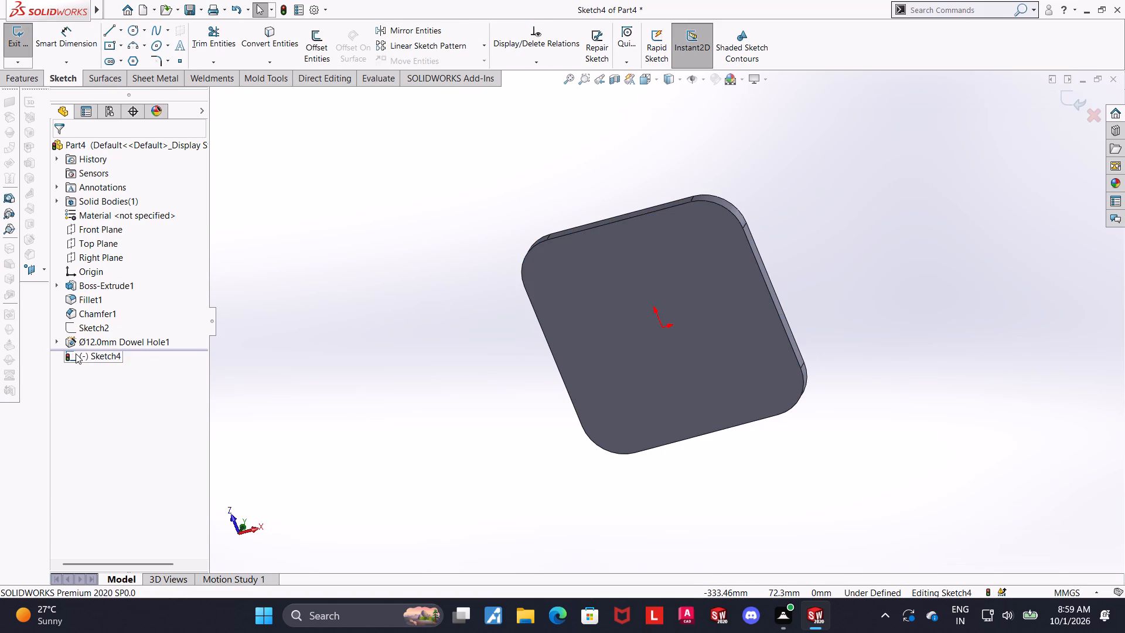
pyautogui.click(96, 342)
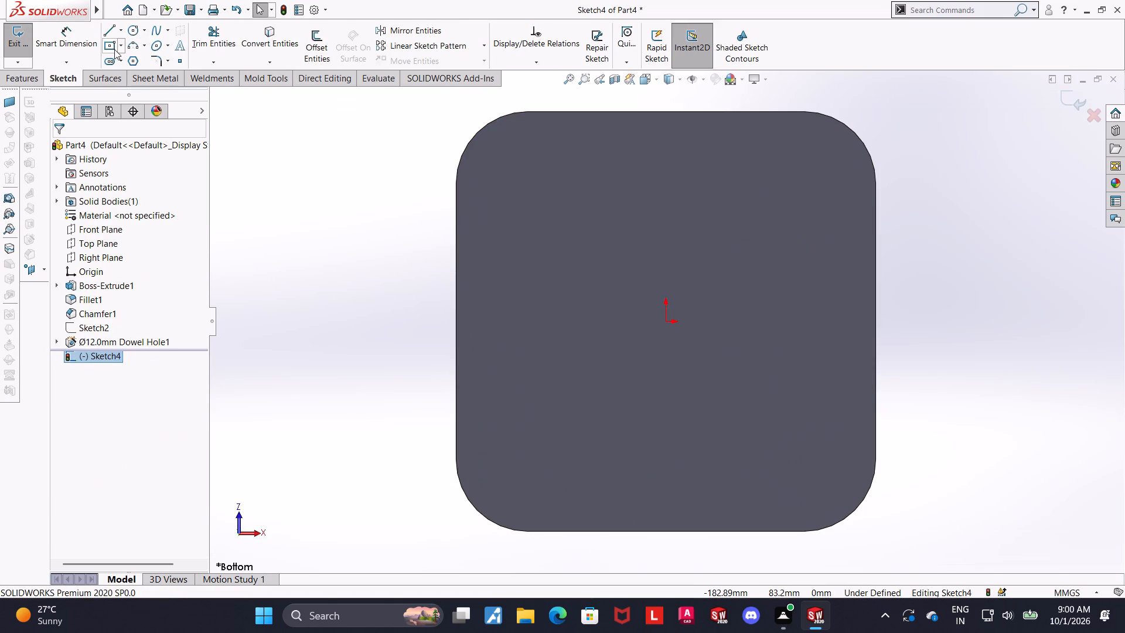
pyautogui.click(113, 49)
pyautogui.click(664, 321)
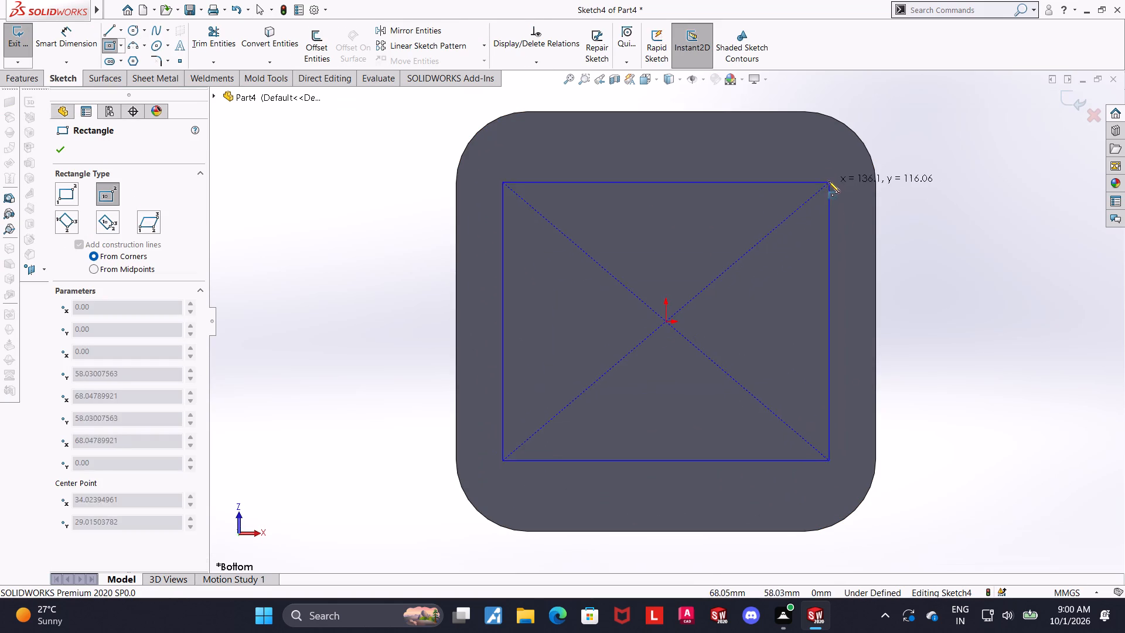
pyautogui.click(809, 159)
pyautogui.press('Escape')
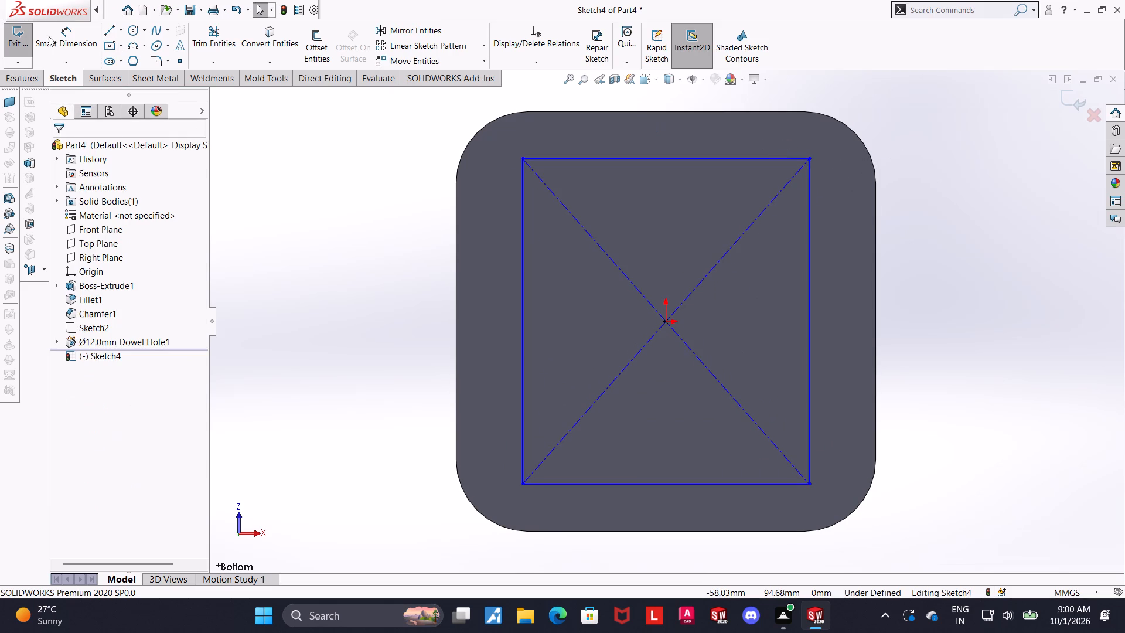
# Dimension the bottom-face rectangle to 125 mm wide and 125 mm high.
pyautogui.click(51, 39)
pyautogui.scroll(2, 669, 196)
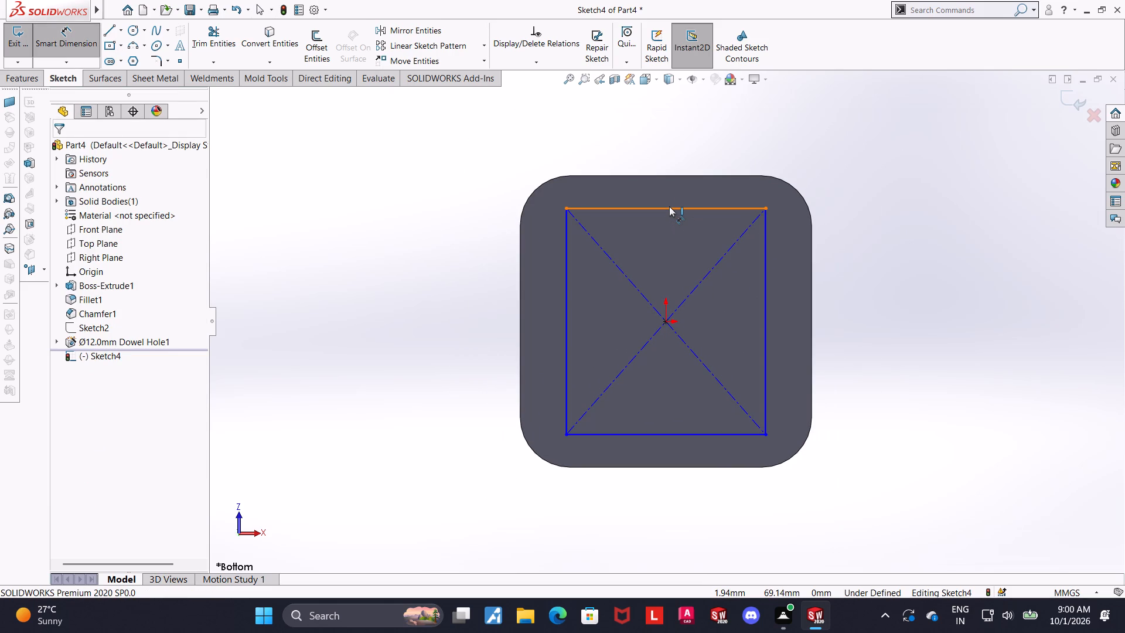
pyautogui.click(669, 204)
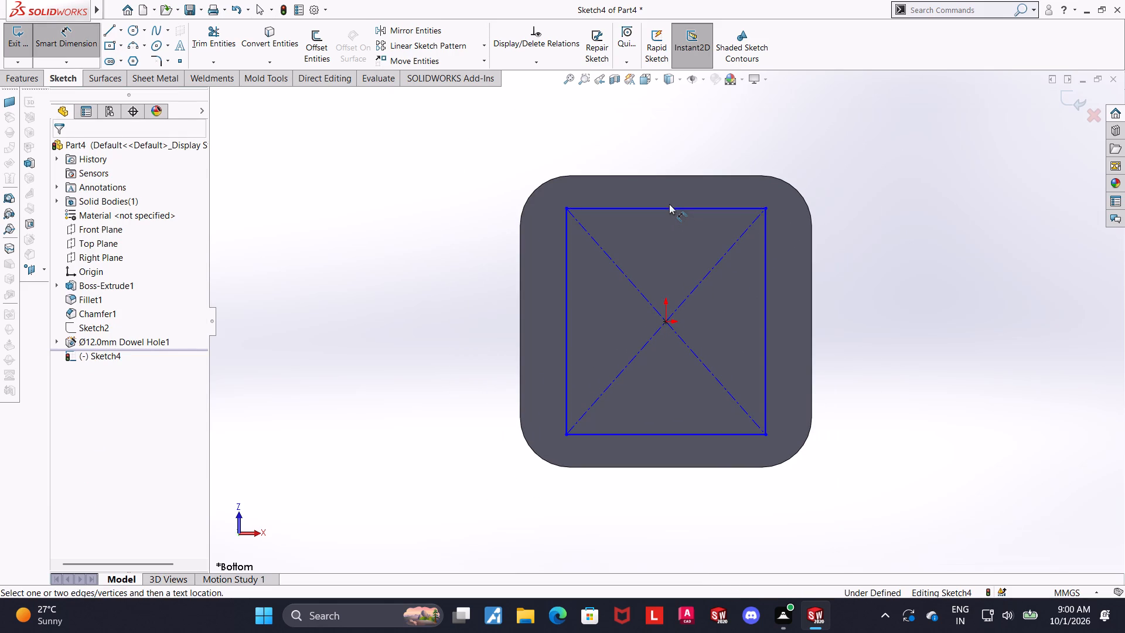
pyautogui.click(668, 210)
pyautogui.click(665, 135)
pyautogui.write('125')
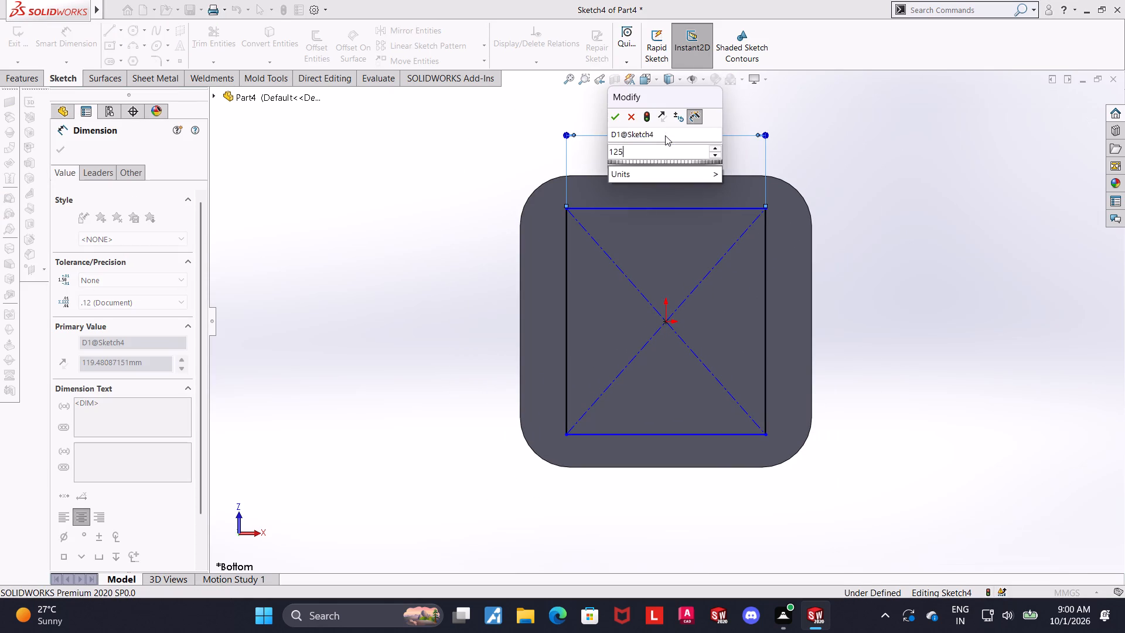
pyautogui.press('Return')
pyautogui.press('Escape')
pyautogui.click(66, 49)
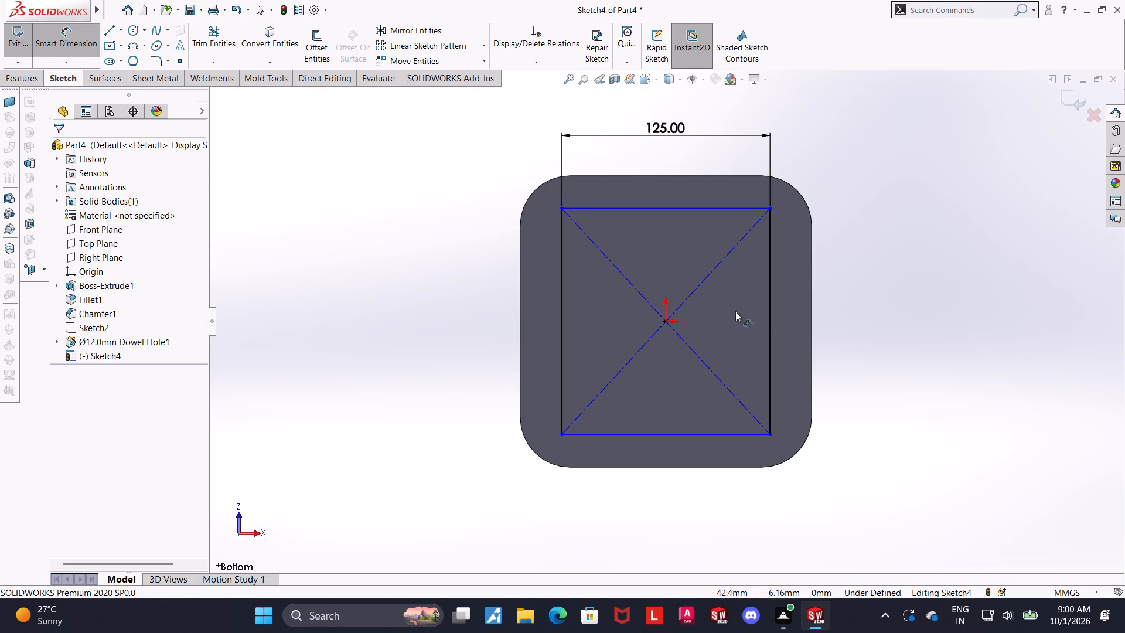
pyautogui.click(768, 311)
pyautogui.click(870, 309)
pyautogui.write('125')
pyautogui.press('Return')
pyautogui.press('Escape')
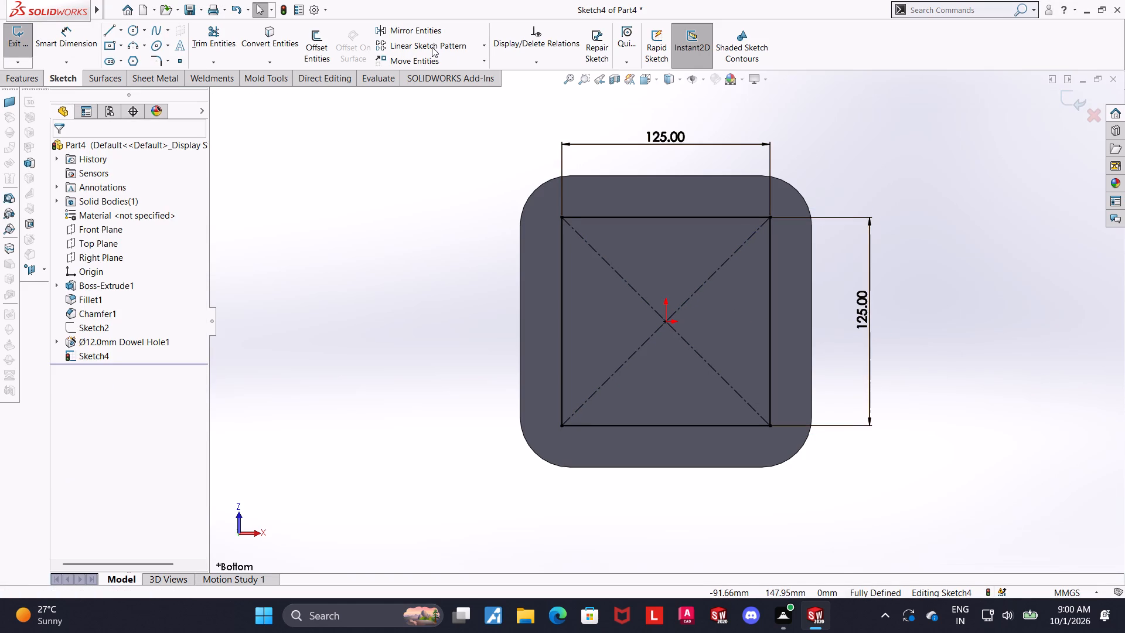
# Place Ø12 mm blind dowel holes 10 mm deep at the four corners of the bottom-face 125 mm square, using a Hole Wizard 3D sketch.
pyautogui.scroll(-1, 961, 380)
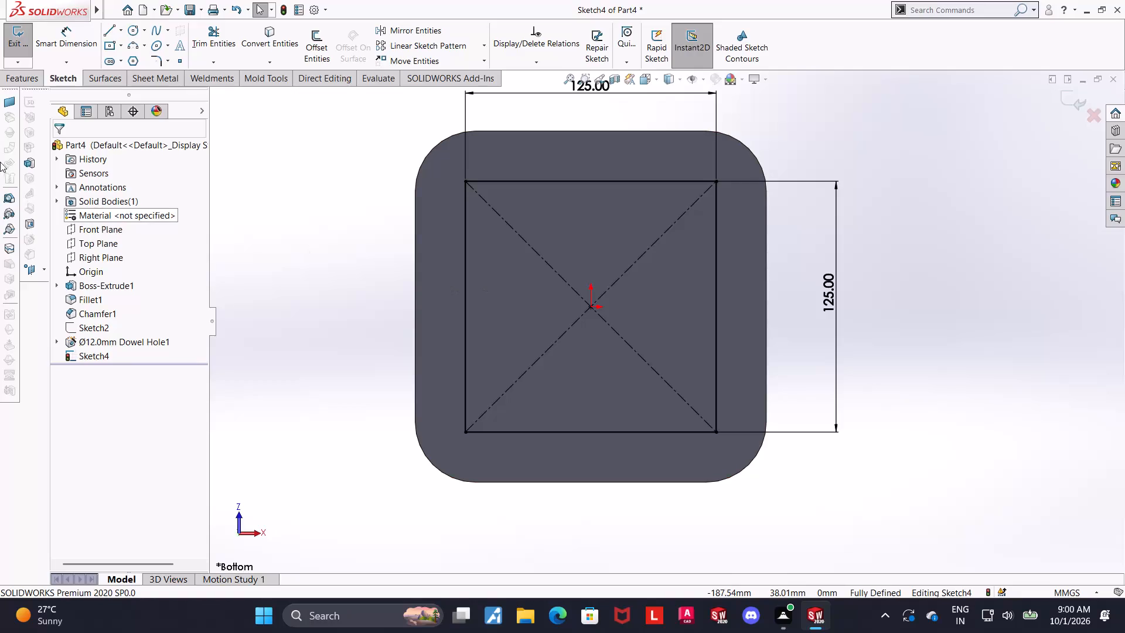
pyautogui.click(1064, 100)
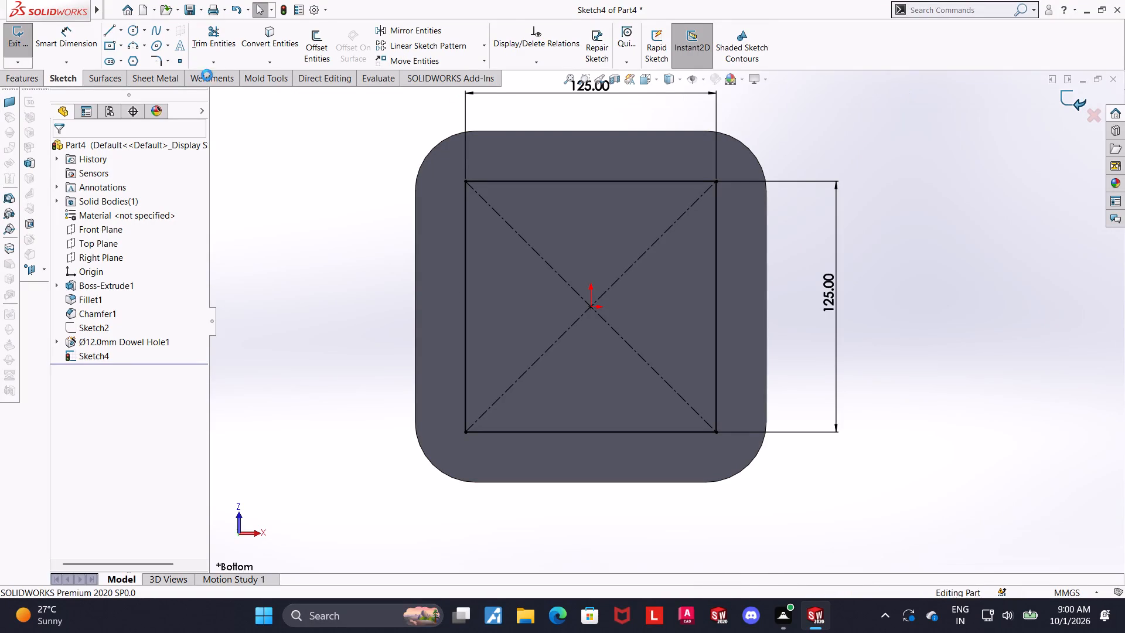
pyautogui.click(262, 43)
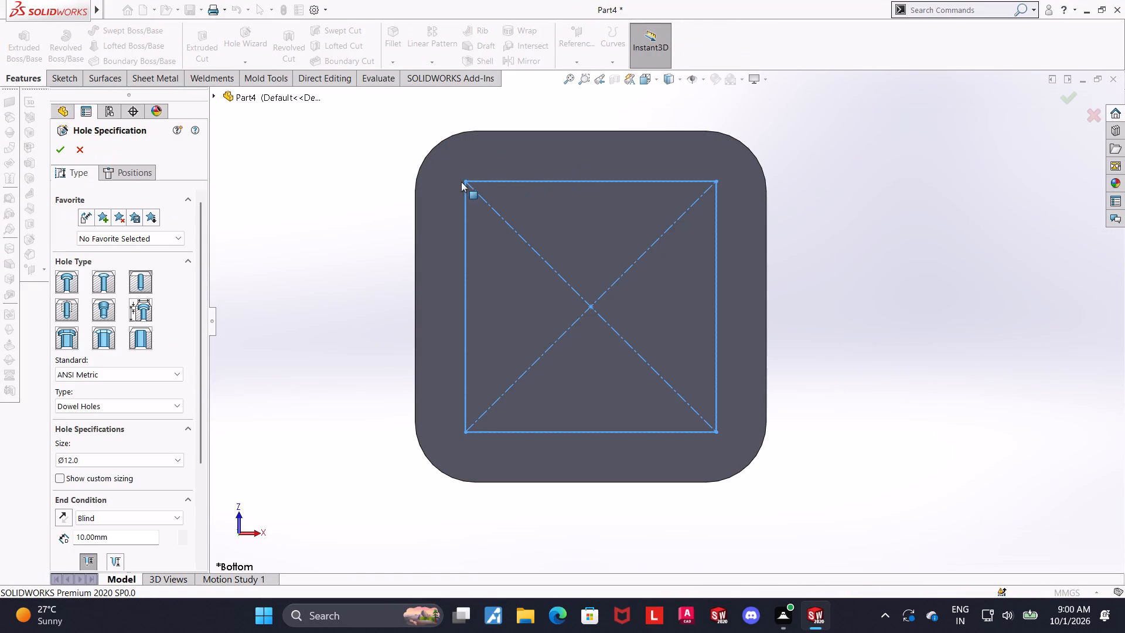
pyautogui.click(124, 168)
pyautogui.click(123, 291)
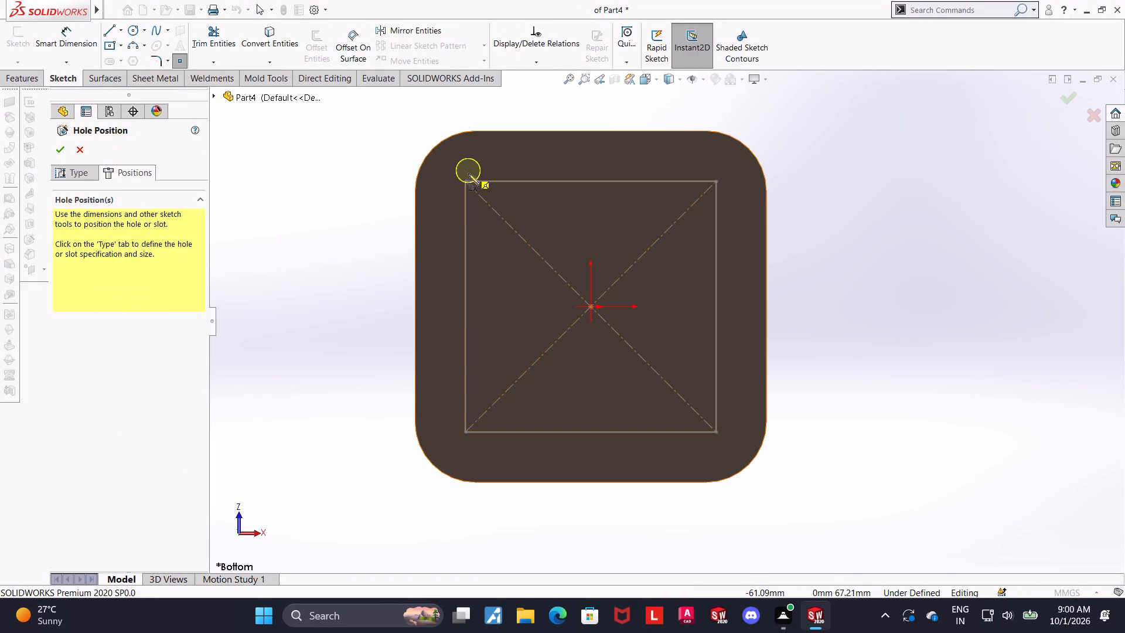
pyautogui.click(467, 183)
pyautogui.click(717, 182)
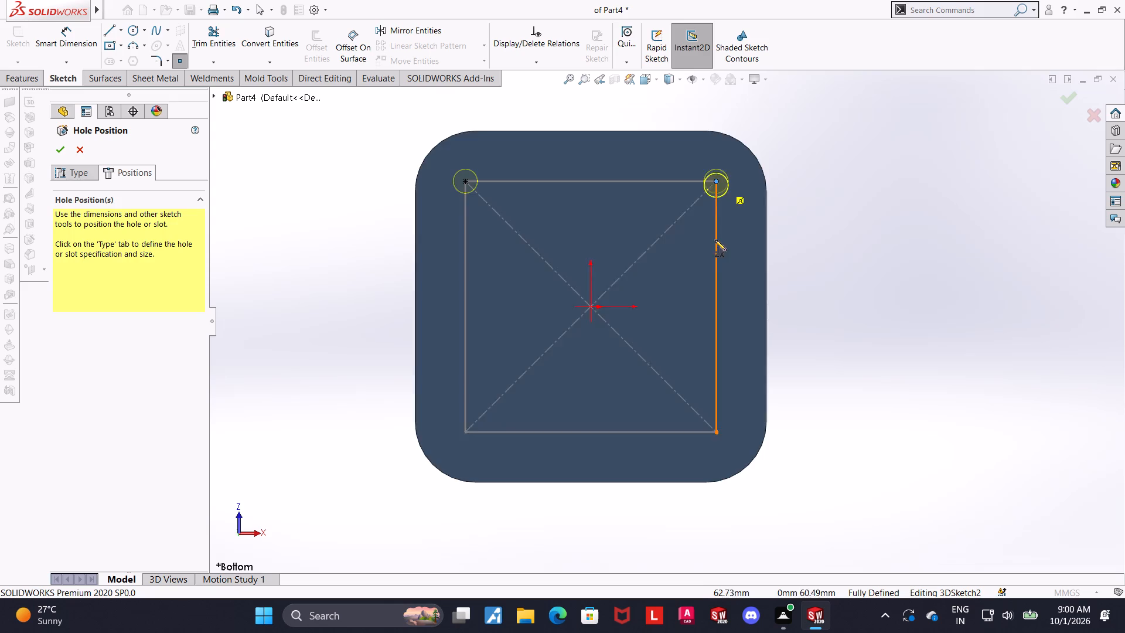
pyautogui.click(716, 431)
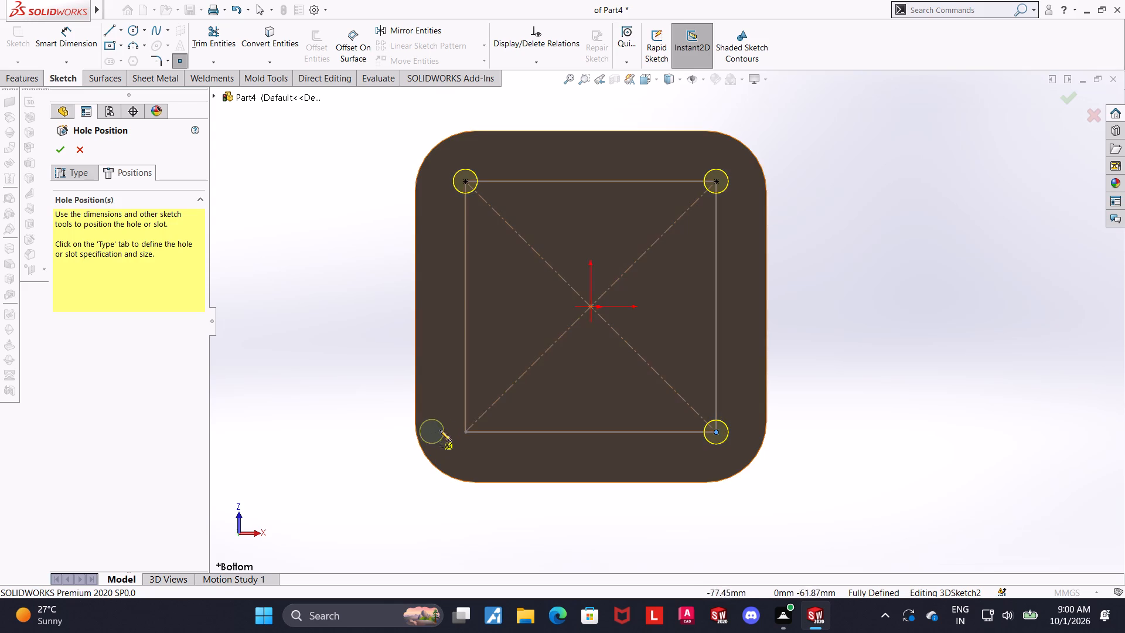
pyautogui.click(464, 432)
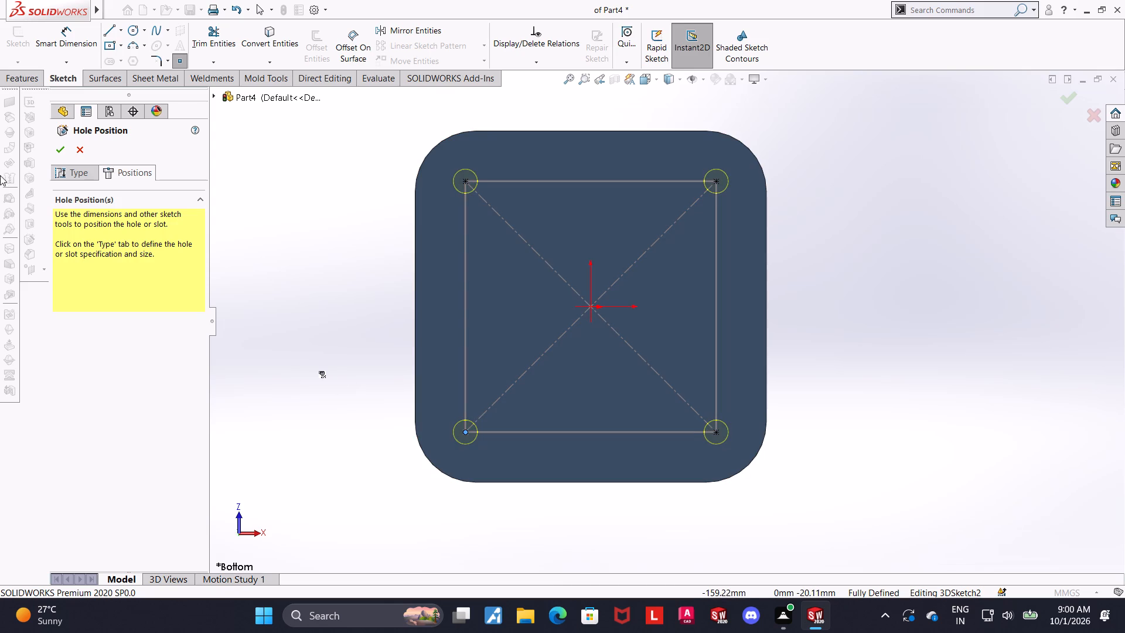
pyautogui.click(63, 171)
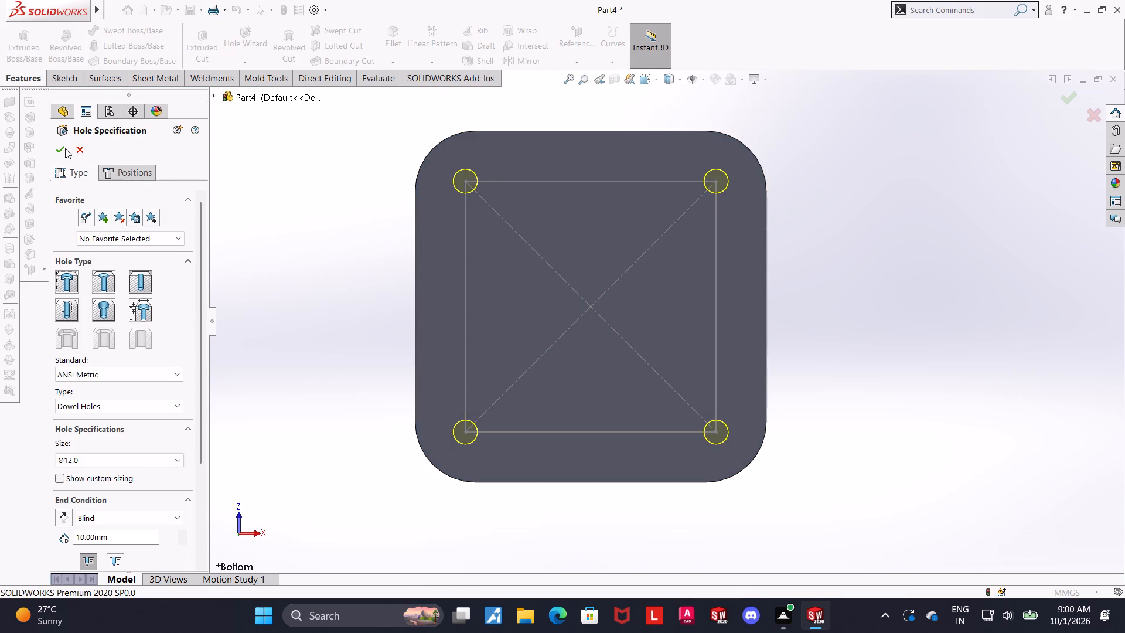
pyautogui.click(64, 148)
pyautogui.click(953, 314)
# Hide the 125 mm square layout sketch on the plate's bottom face.
pyautogui.moveTo(871, 278); pyautogui.dragTo(871, 380, button='middle')
pyautogui.scroll(1, 871, 278)
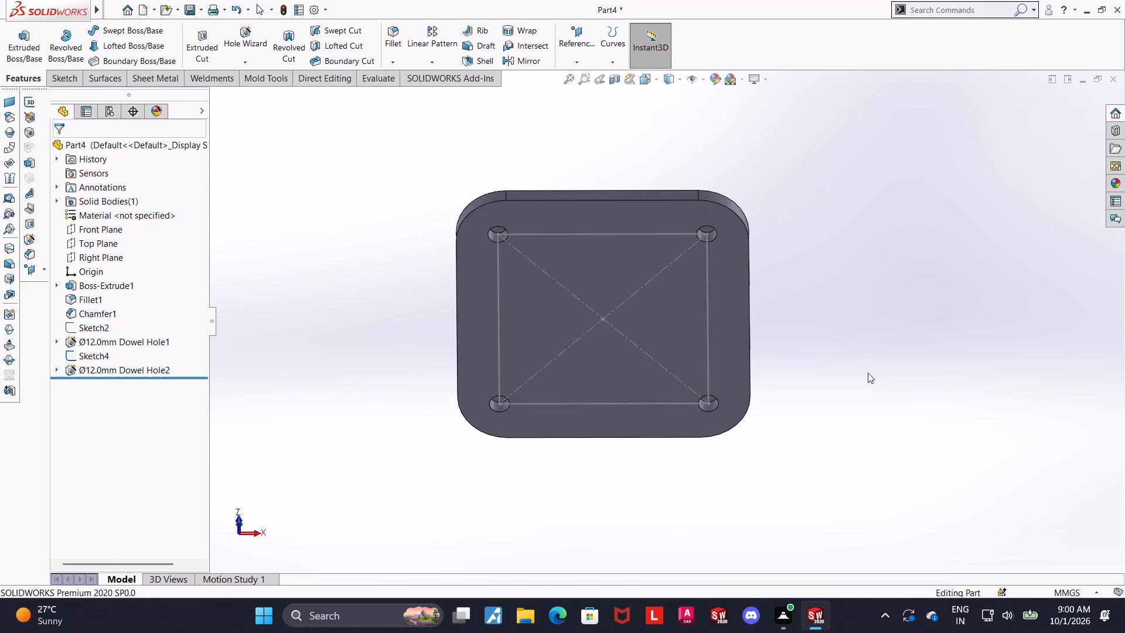
pyautogui.moveTo(868, 361); pyautogui.dragTo(878, 386, button='middle')
pyautogui.rightClick(96, 359)
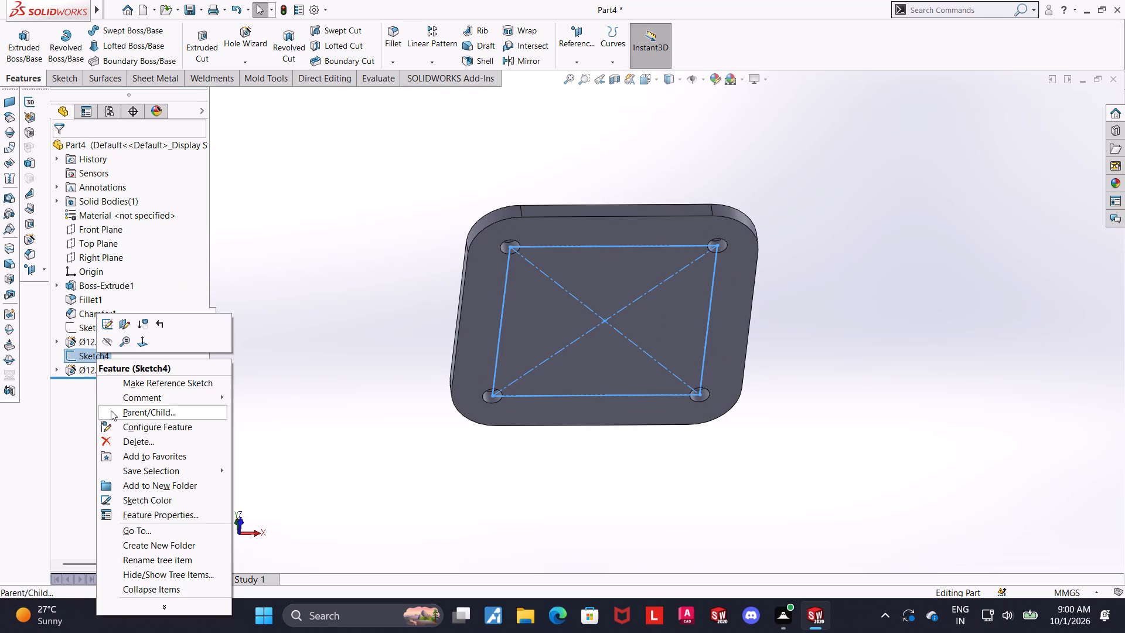
pyautogui.click(107, 343)
# Save the finished fourth plate as "tiered pyramid configuration 4" in the Downloads folder.
pyautogui.moveTo(370, 303); pyautogui.dragTo(378, 550, button='middle')
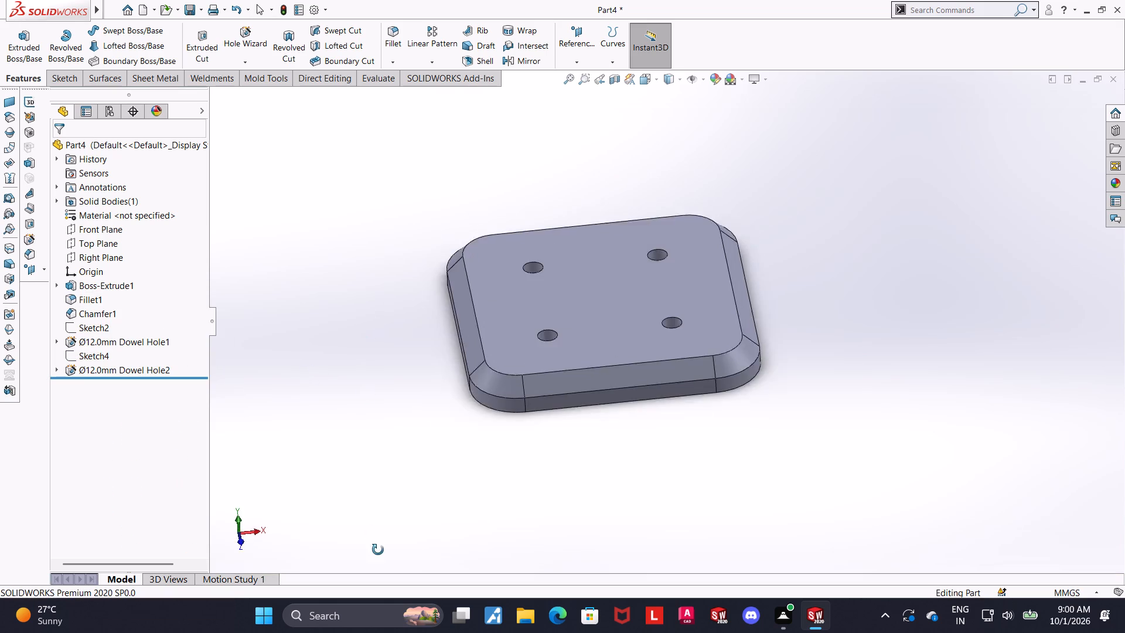
pyautogui.moveTo(378, 550); pyautogui.dragTo(383, 501, button='middle')
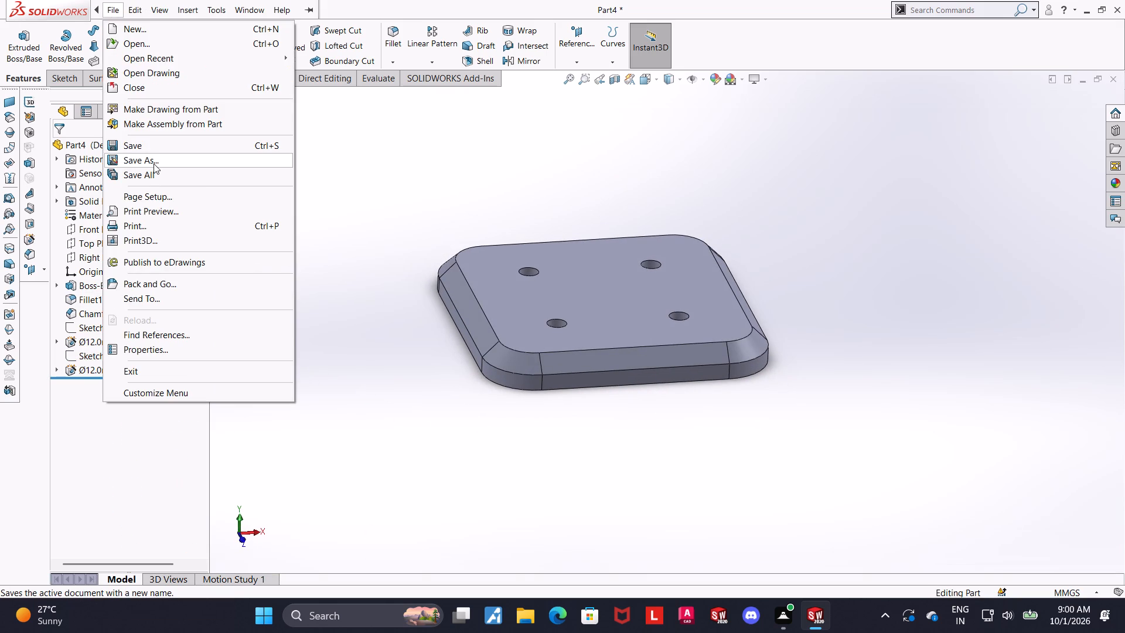
pyautogui.click(154, 164)
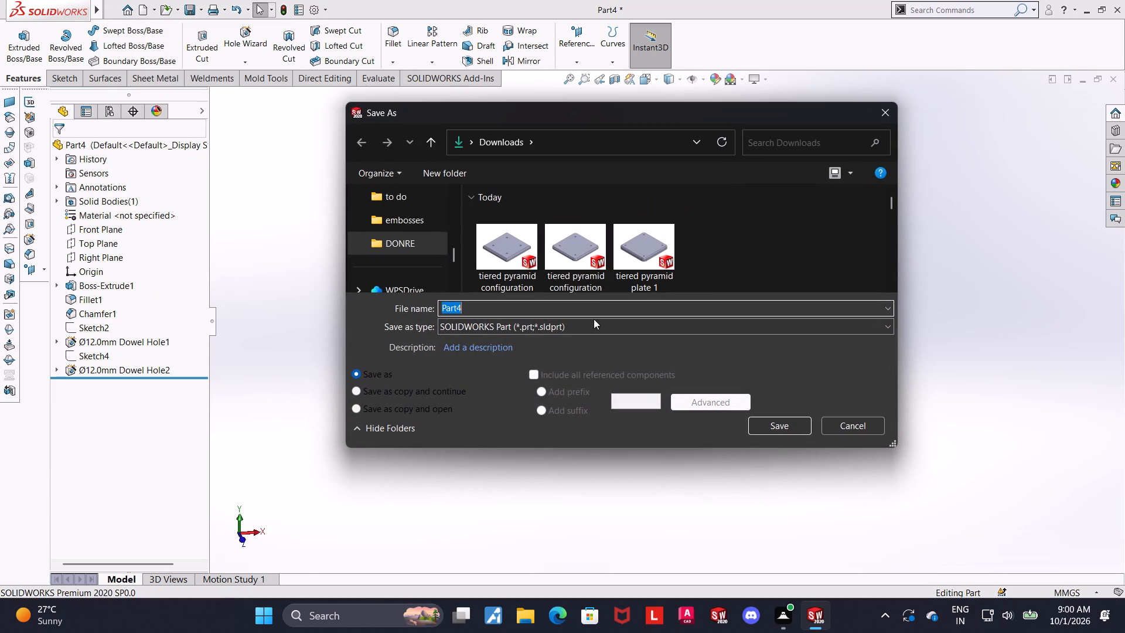
pyautogui.write('tiered pyramid configuration')
pyautogui.press('space')
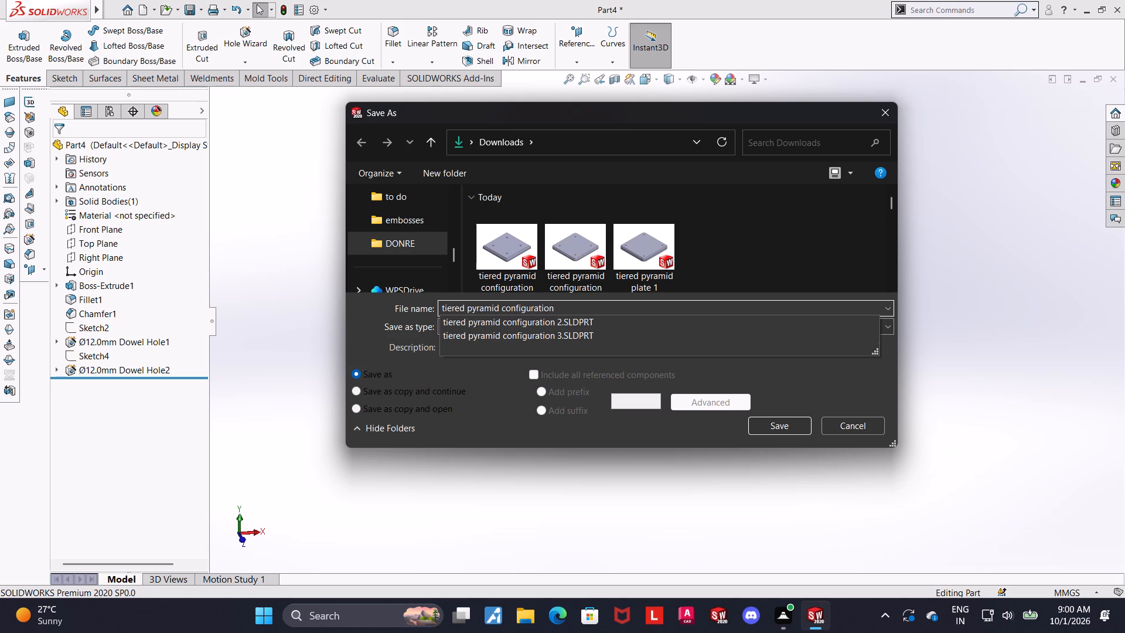
pyautogui.press('4')
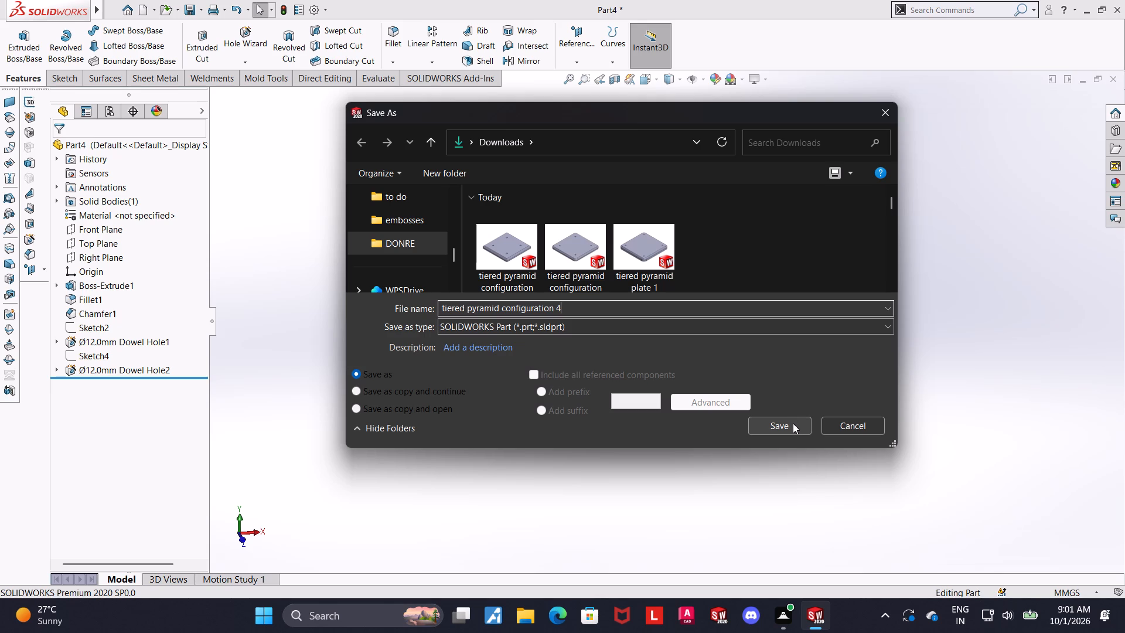
pyautogui.scroll(-1, 736, 262)
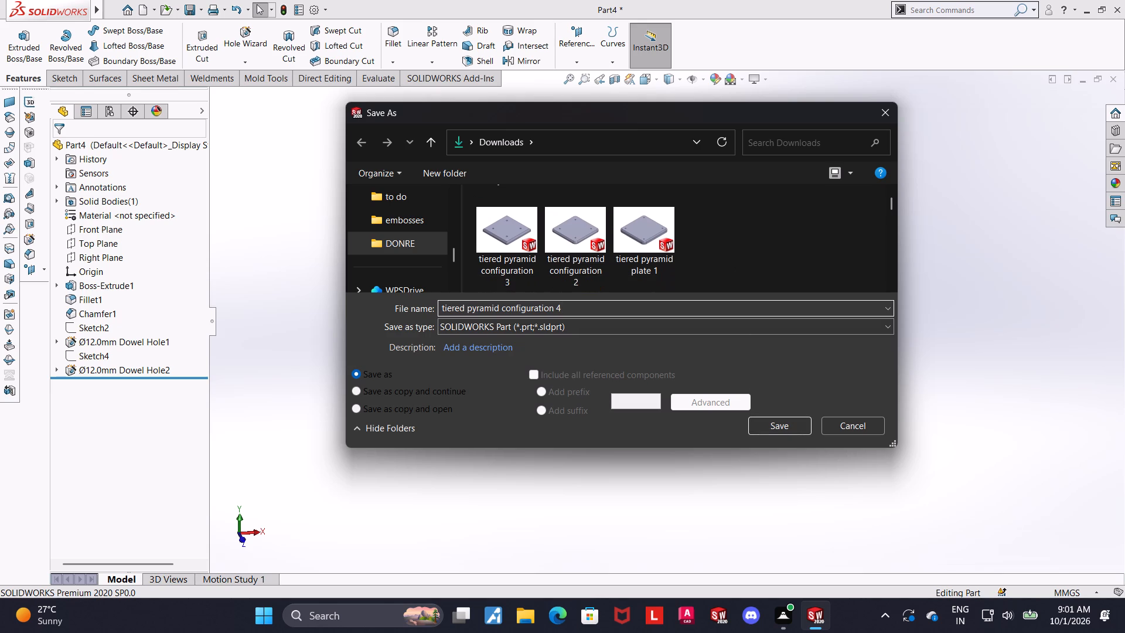
pyautogui.click(785, 424)
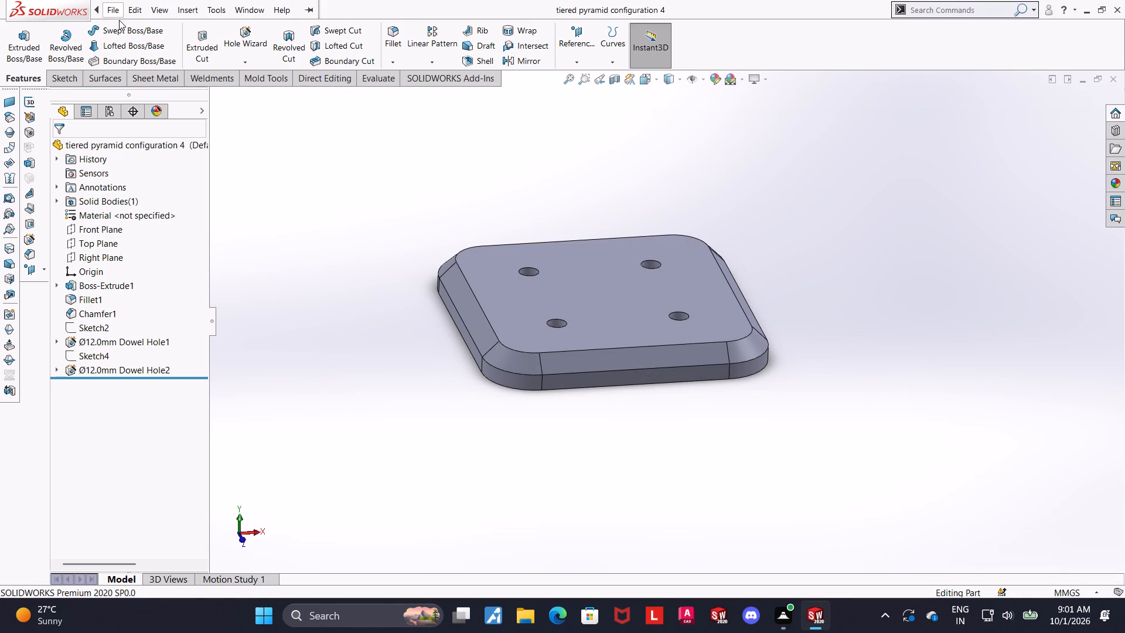
# Create a new part document for the fifth plate.
pyautogui.click(124, 23)
pyautogui.click(283, 295)
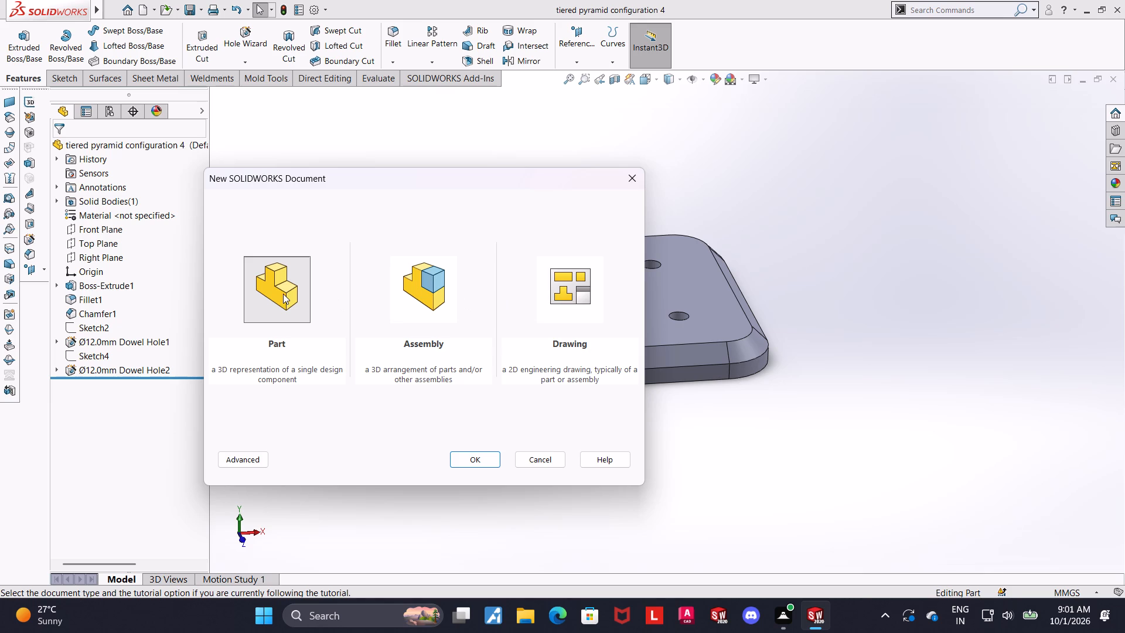
pyautogui.doubleClick(283, 294)
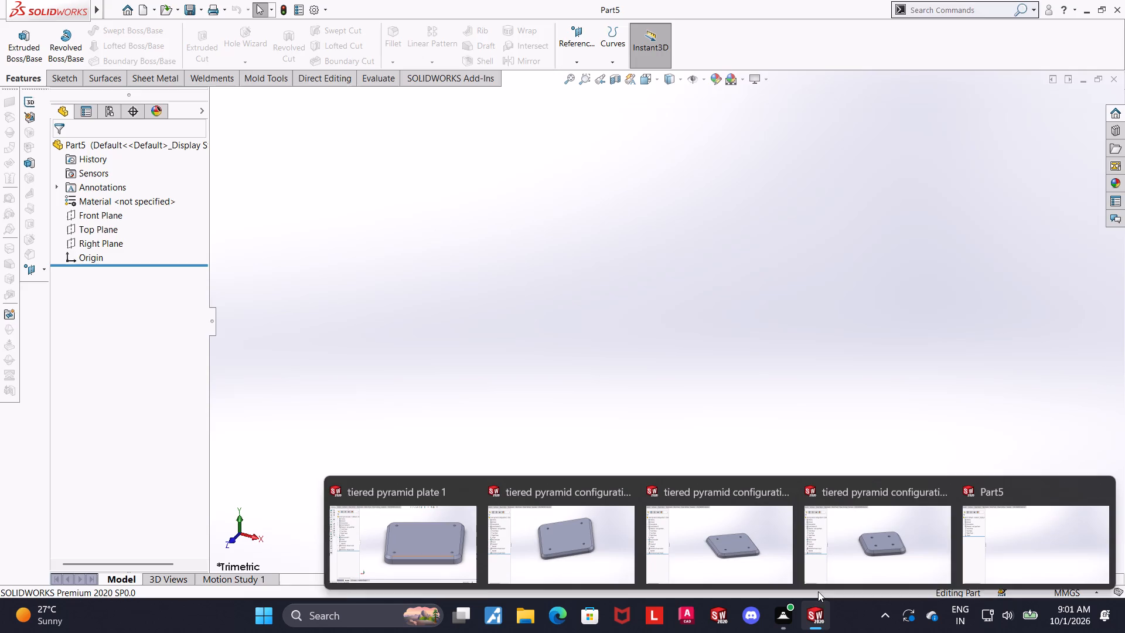
# Check the fourth plate's base sketch, and sketch an origin-centred center rectangle about 115 mm by 131 mm on the new part's Top Plane.
pyautogui.click(836, 535)
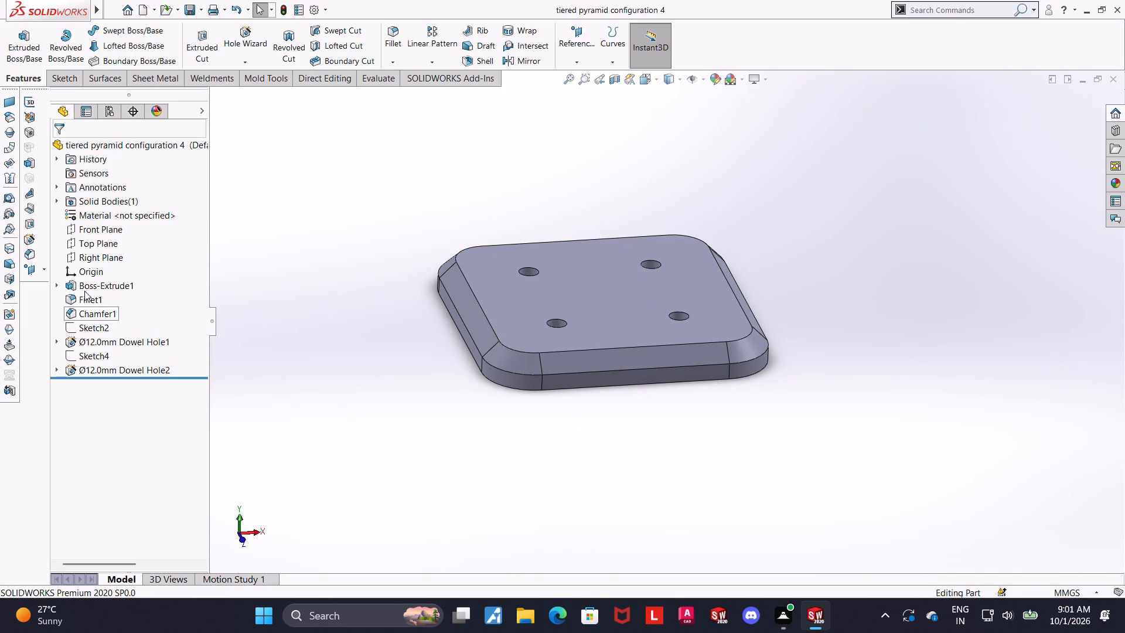
pyautogui.click(63, 282)
pyautogui.click(91, 302)
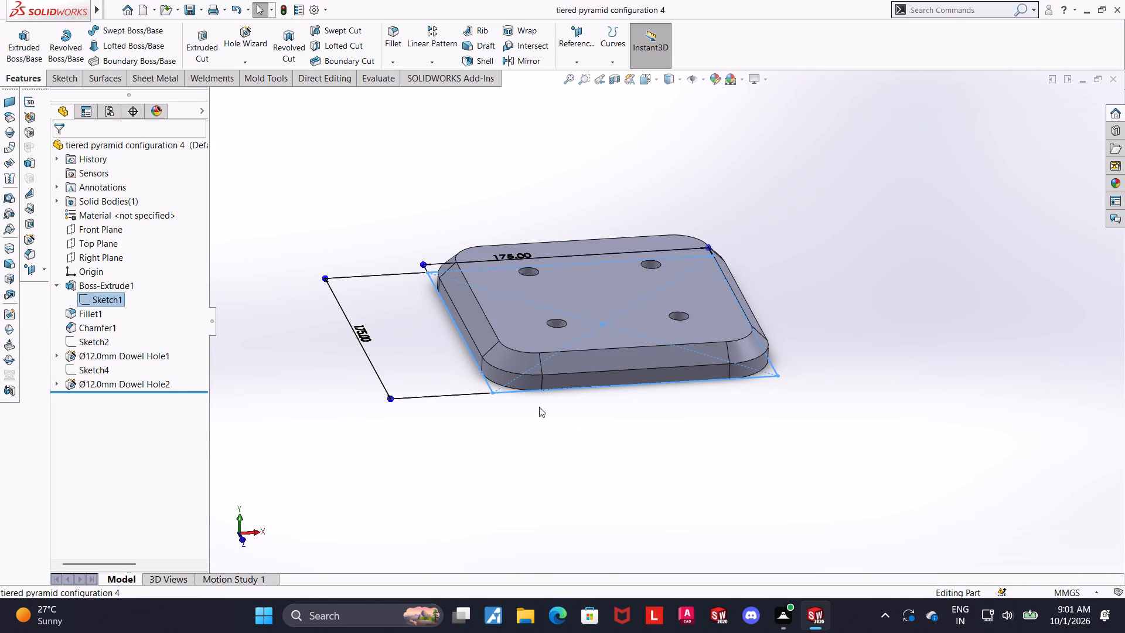
pyautogui.click(824, 544)
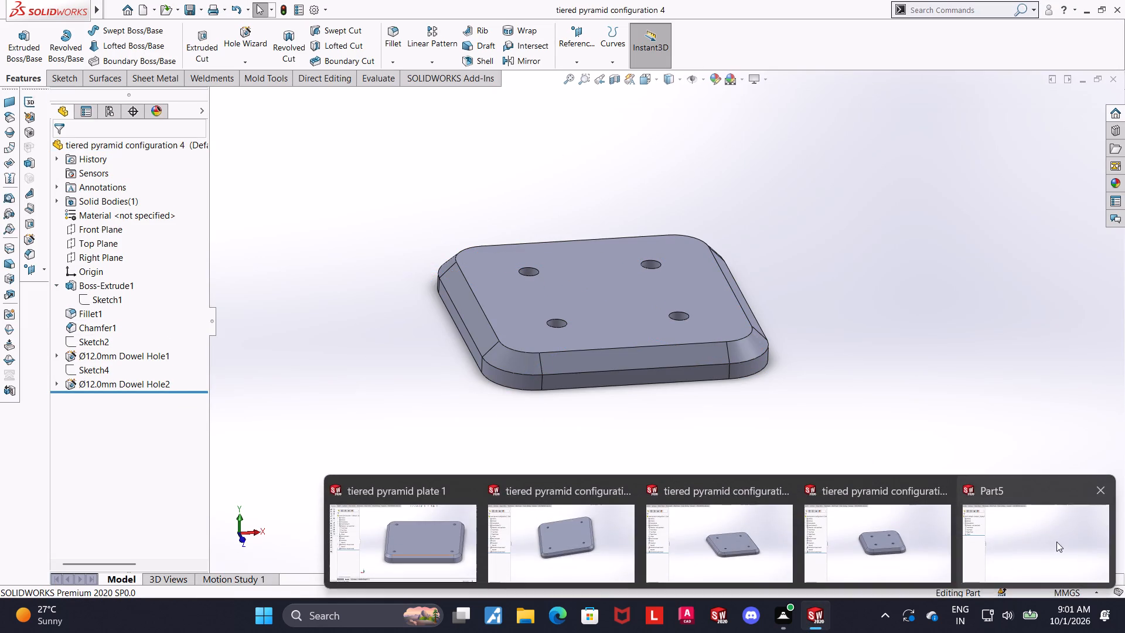
pyautogui.click(1056, 542)
pyautogui.click(114, 226)
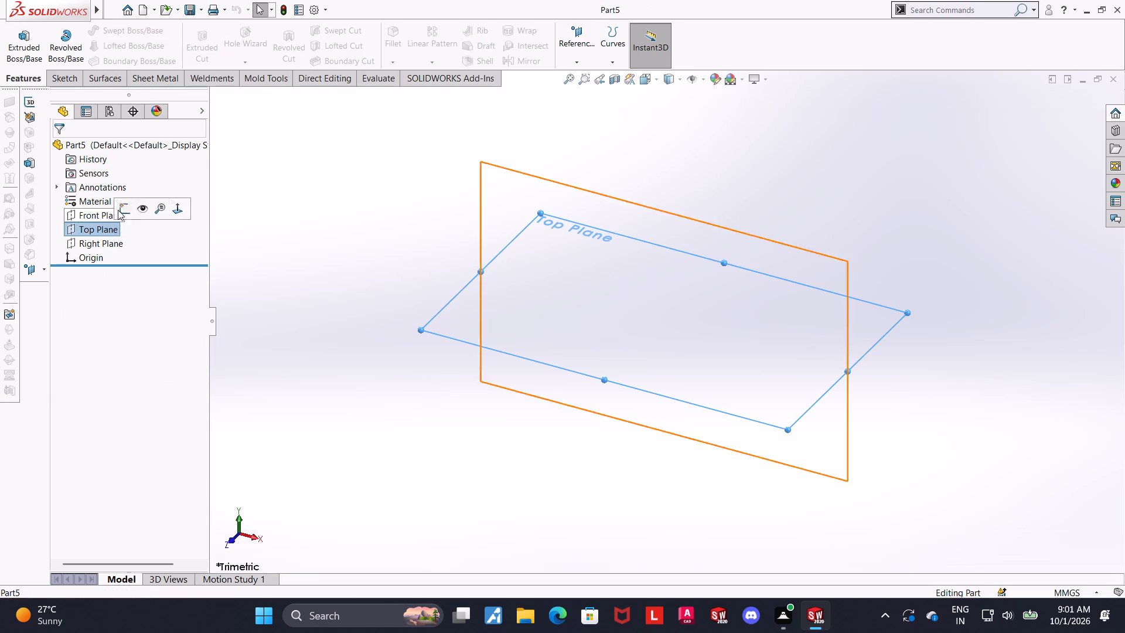
pyautogui.click(123, 206)
pyautogui.click(110, 45)
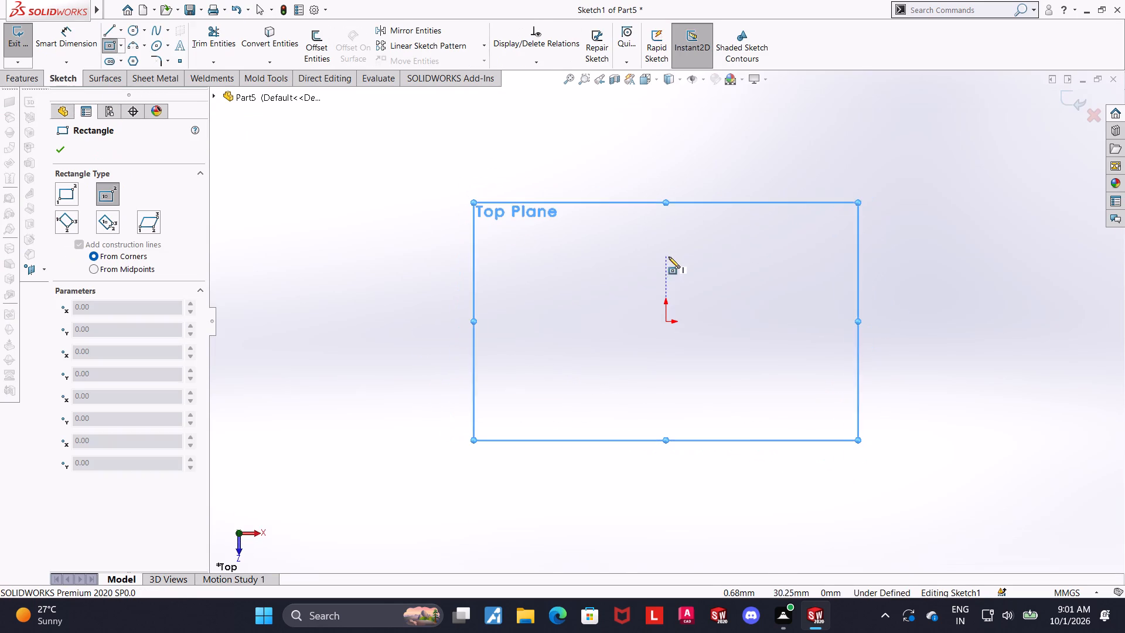
pyautogui.click(667, 323)
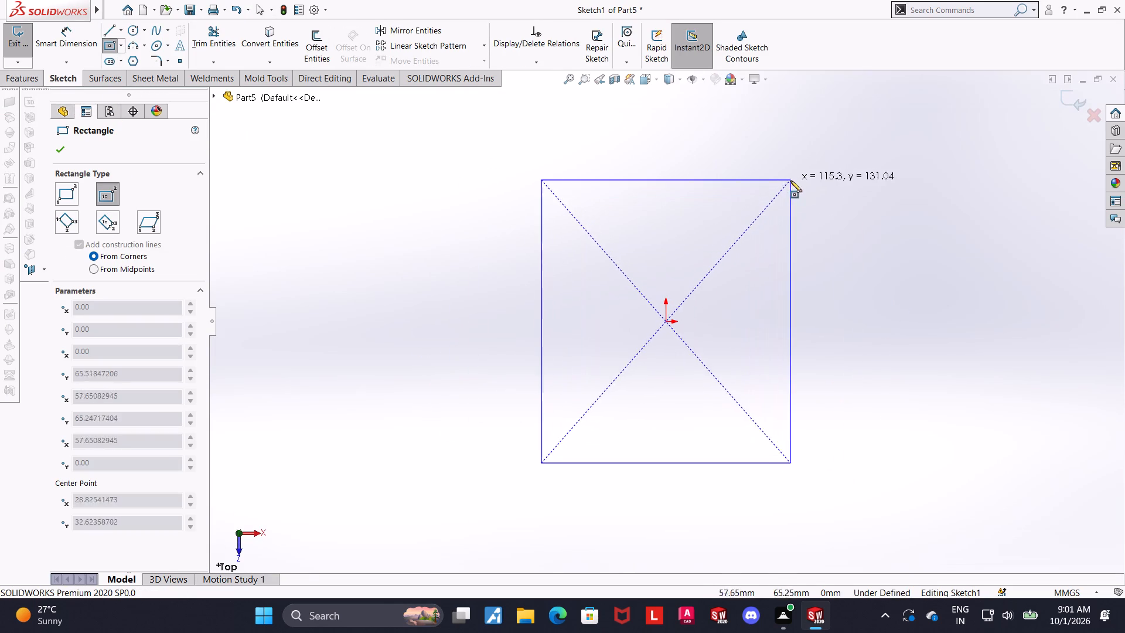
pyautogui.click(790, 181)
# Dimension the base rectangle to 125 mm wide and 125 mm high, and exit the sketch.
pyautogui.click(84, 34)
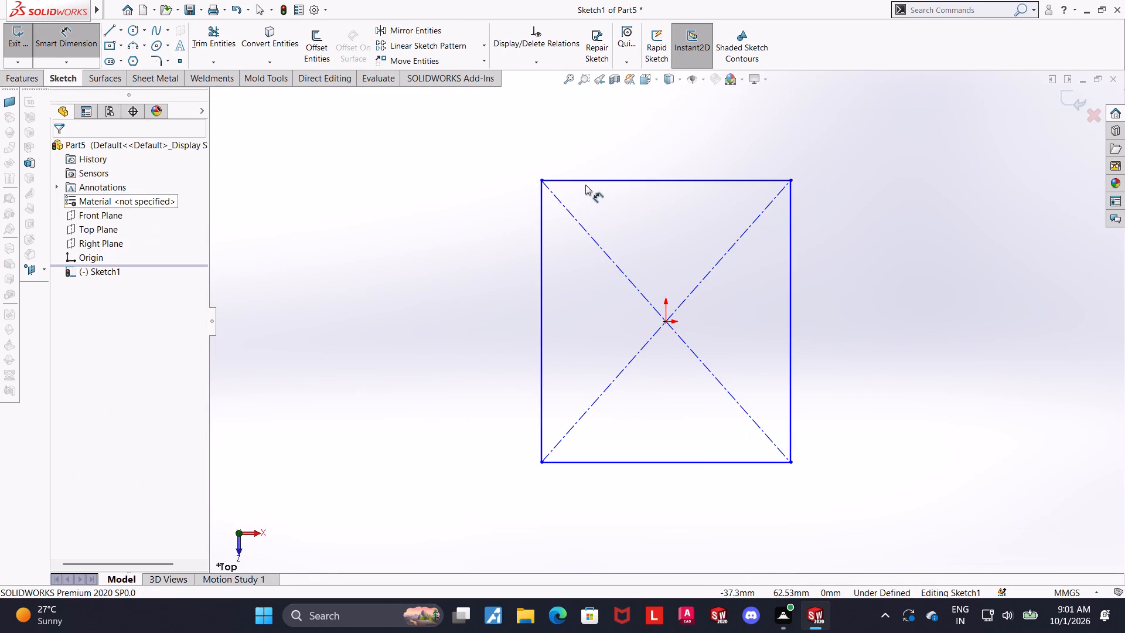
pyautogui.click(585, 184)
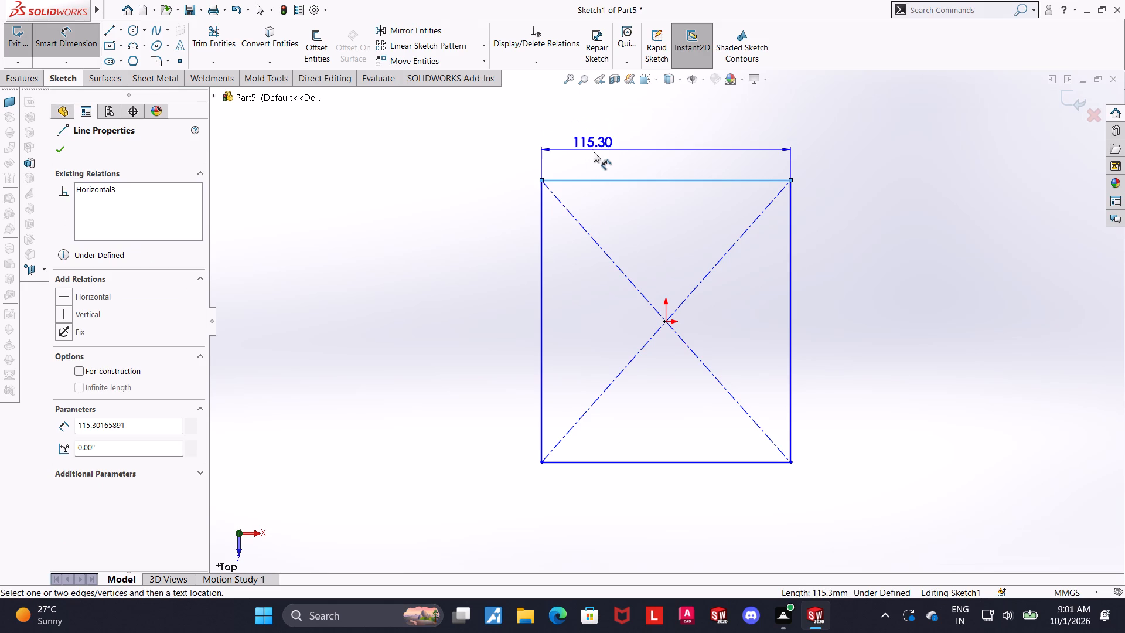
pyautogui.click(592, 149)
pyautogui.write('125')
pyautogui.press('Return')
pyautogui.press('Escape')
pyautogui.click(89, 38)
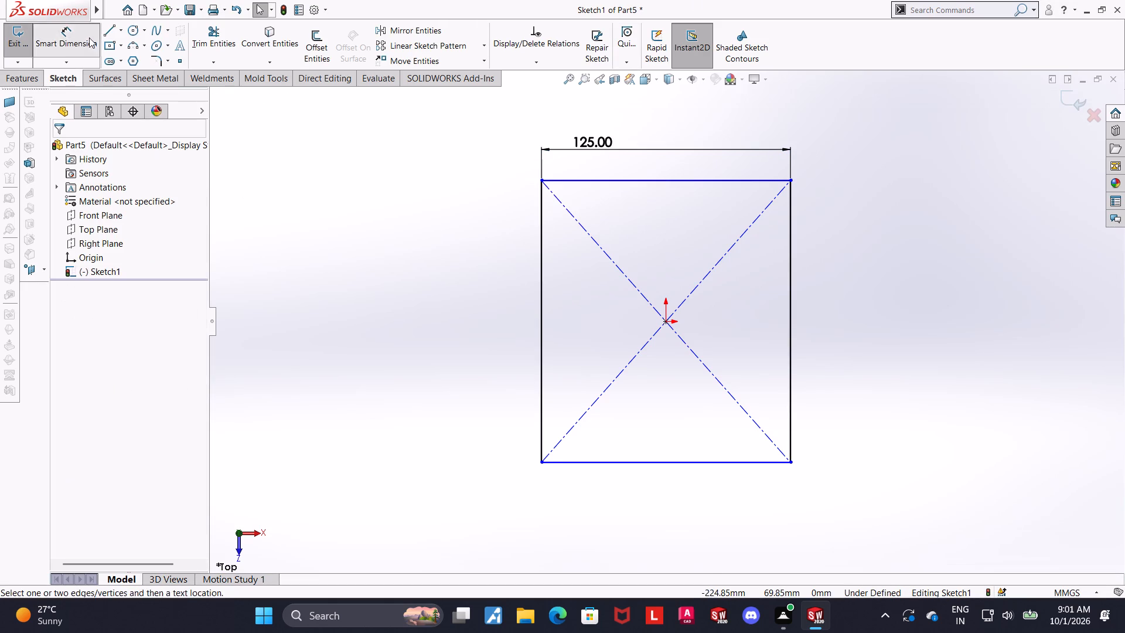
pyautogui.click(544, 371)
pyautogui.click(456, 365)
pyautogui.press('1')
pyautogui.press('2')
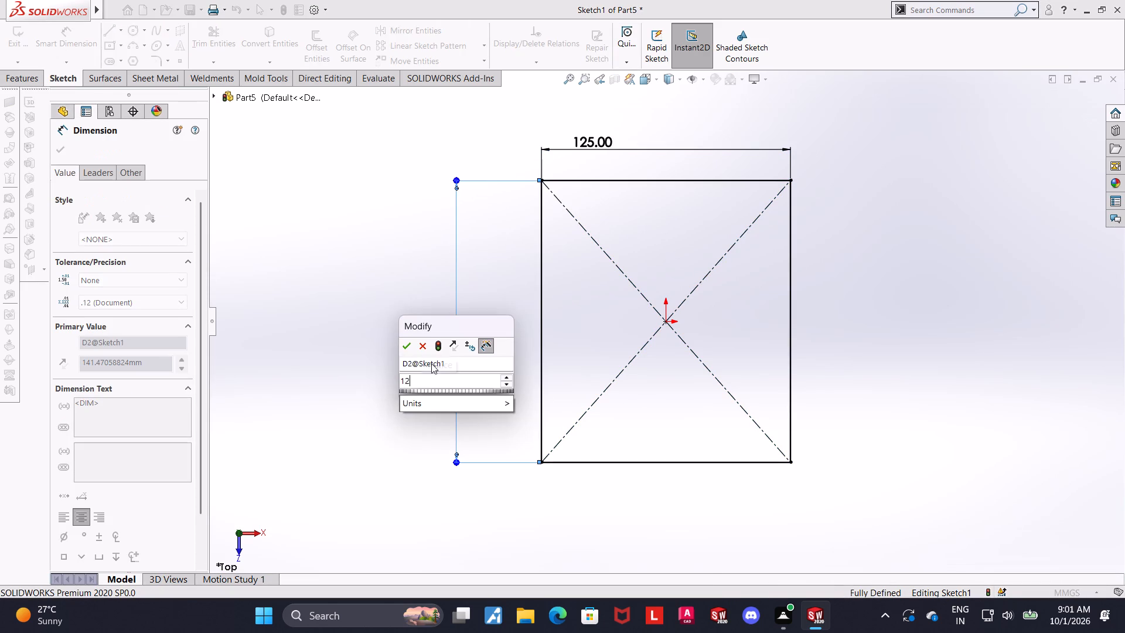
pyautogui.press('5')
pyautogui.press('Return')
pyautogui.press('Escape')
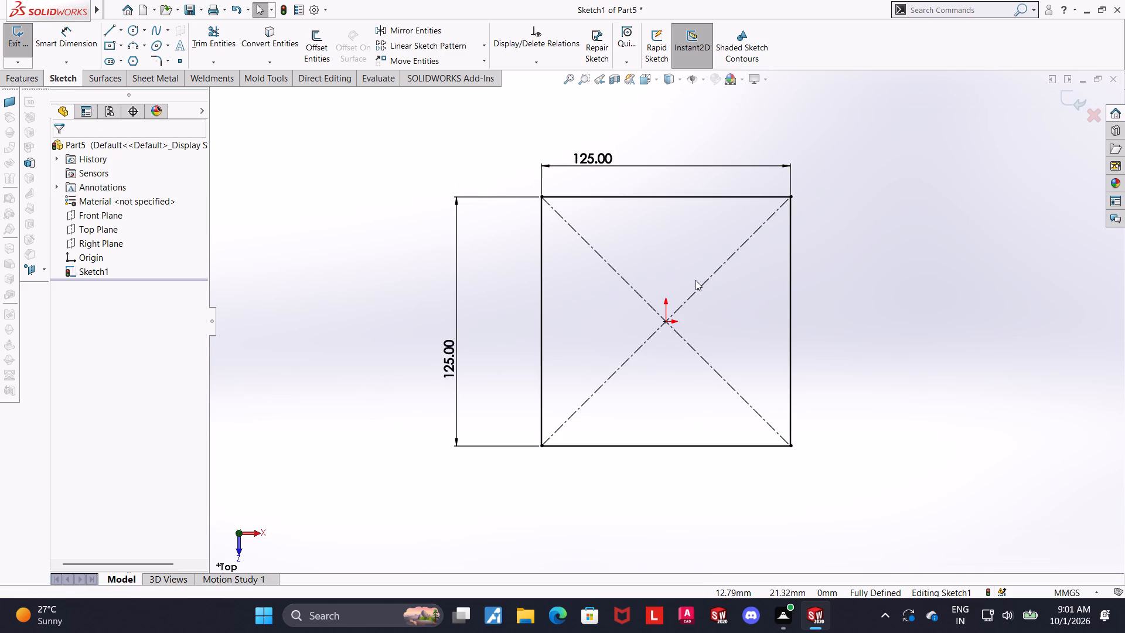
pyautogui.scroll(1, 707, 313)
pyautogui.scroll(-2, 919, 288)
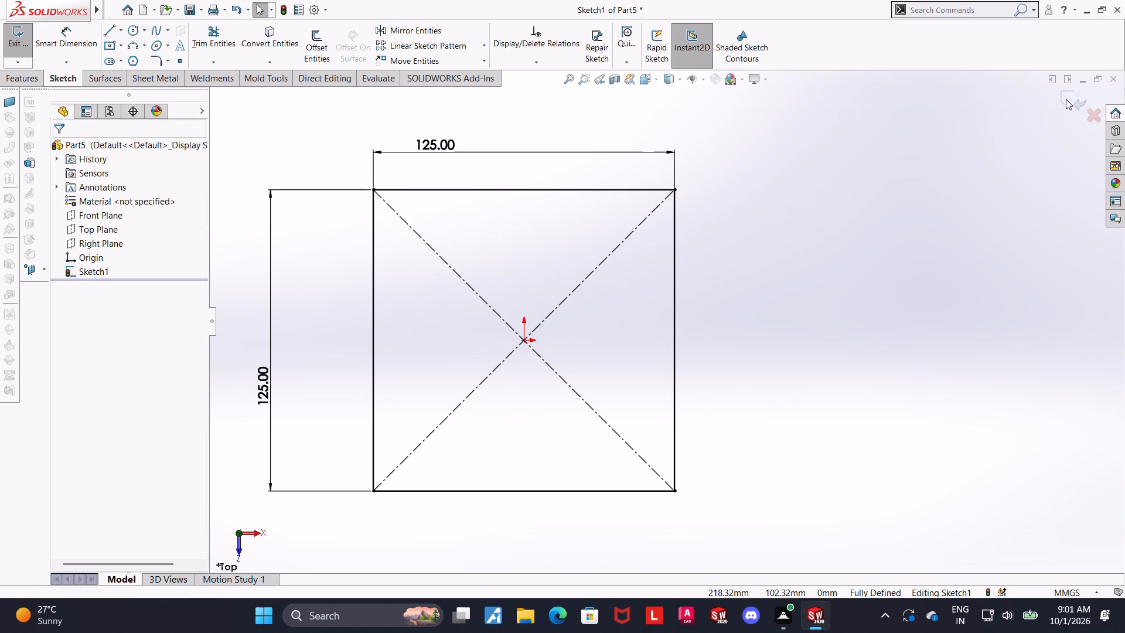
pyautogui.click(1069, 100)
# Extrude the 125 mm square upward from the sketch plane to a blind depth of 20 mm.
pyautogui.scroll(4, 612, 344)
pyautogui.scroll(-2, 543, 354)
pyautogui.click(22, 44)
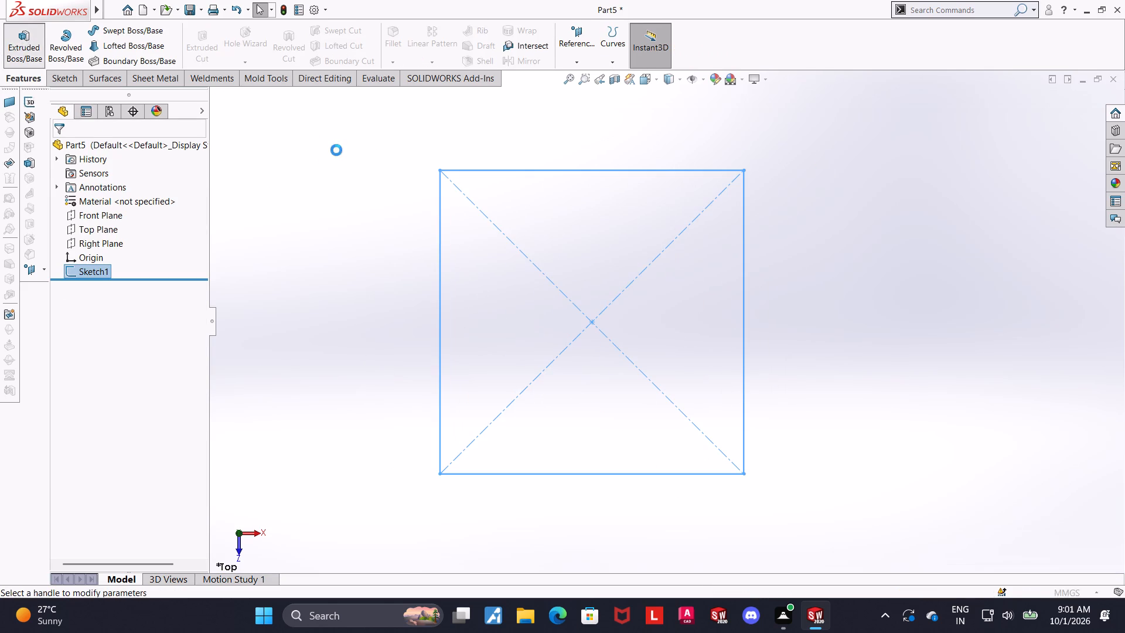
pyautogui.moveTo(302, 228); pyautogui.dragTo(315, 195, button='middle')
pyautogui.click(164, 290)
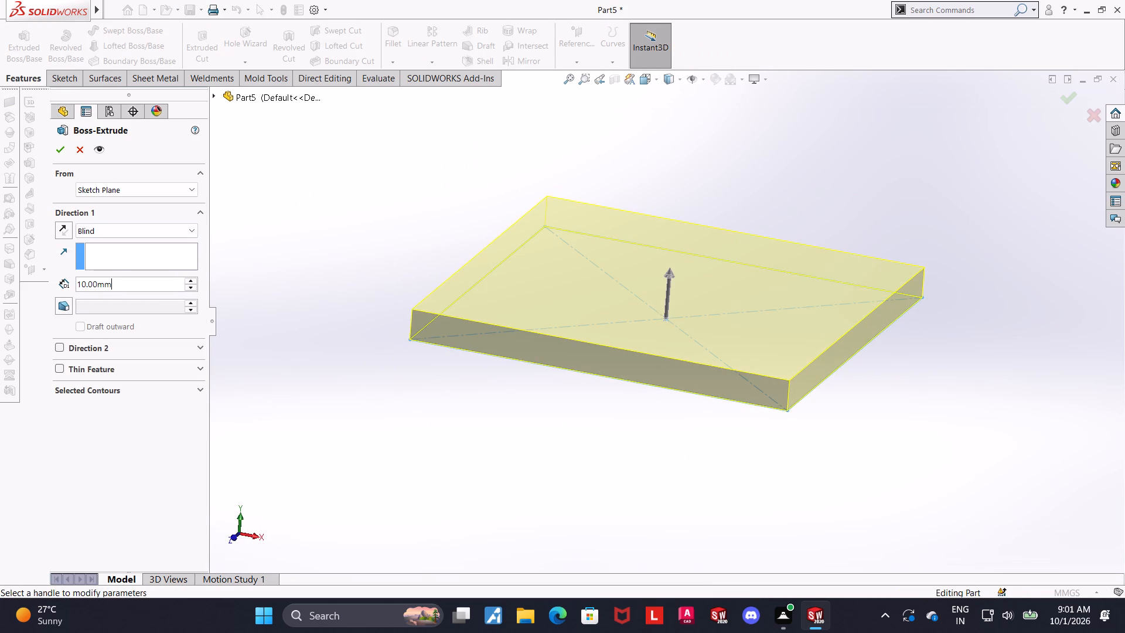
pyautogui.moveTo(164, 283); pyautogui.dragTo(0, 268)
pyautogui.write('20')
pyautogui.press('Return')
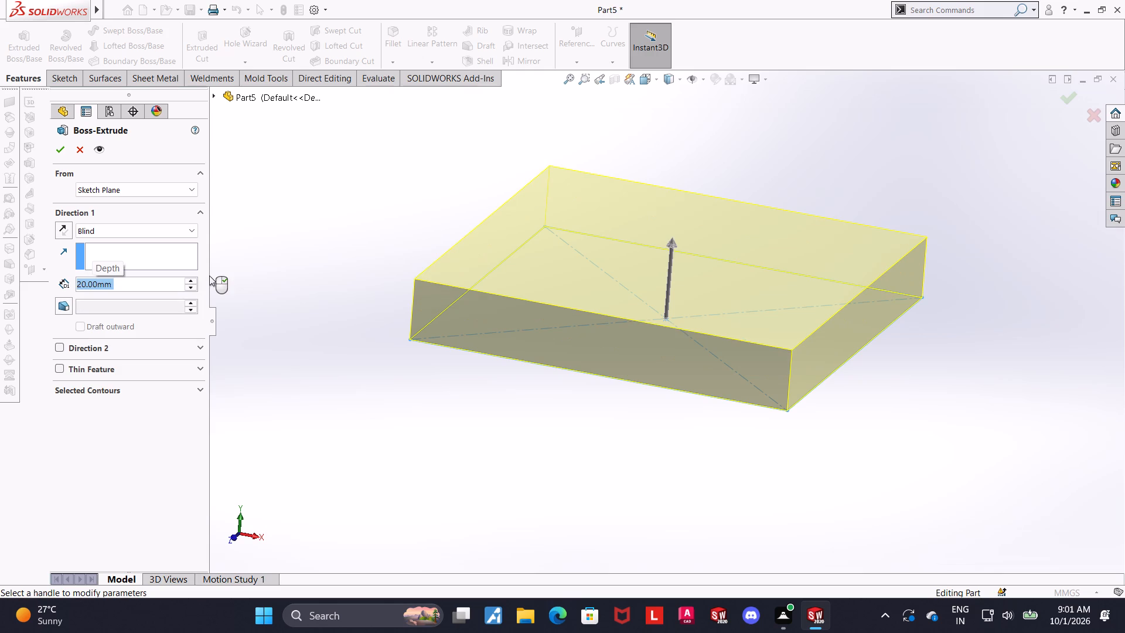
pyautogui.click(59, 151)
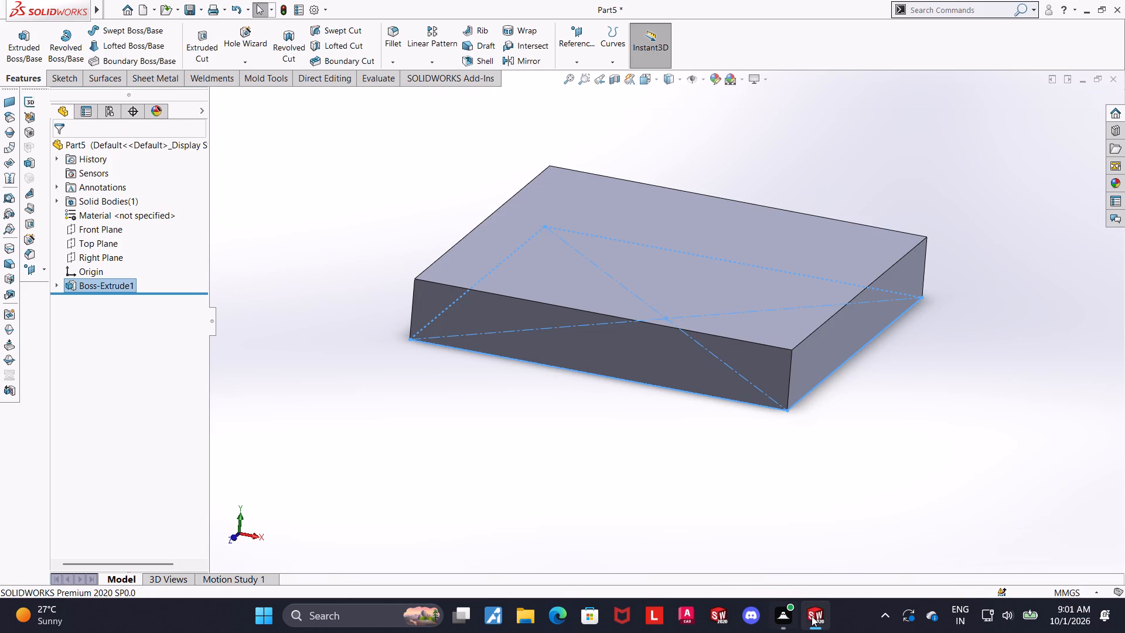
# Check the extrusion settings in the fourth plate's part document, and return to the fifth plate's document.
pyautogui.click(857, 544)
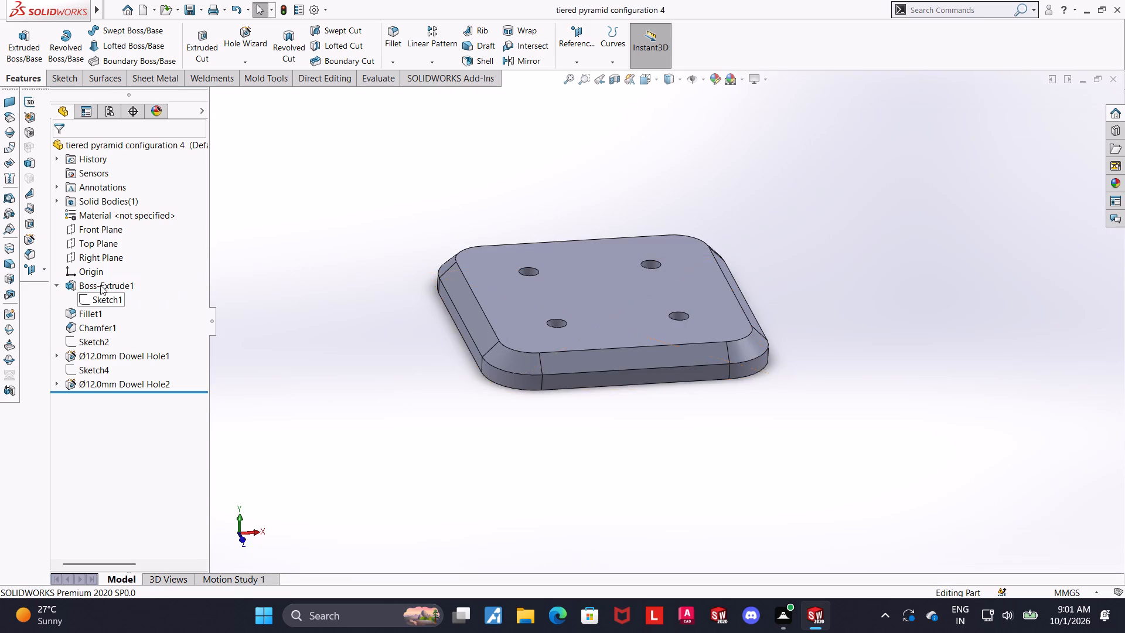
pyautogui.click(99, 283)
pyautogui.click(108, 249)
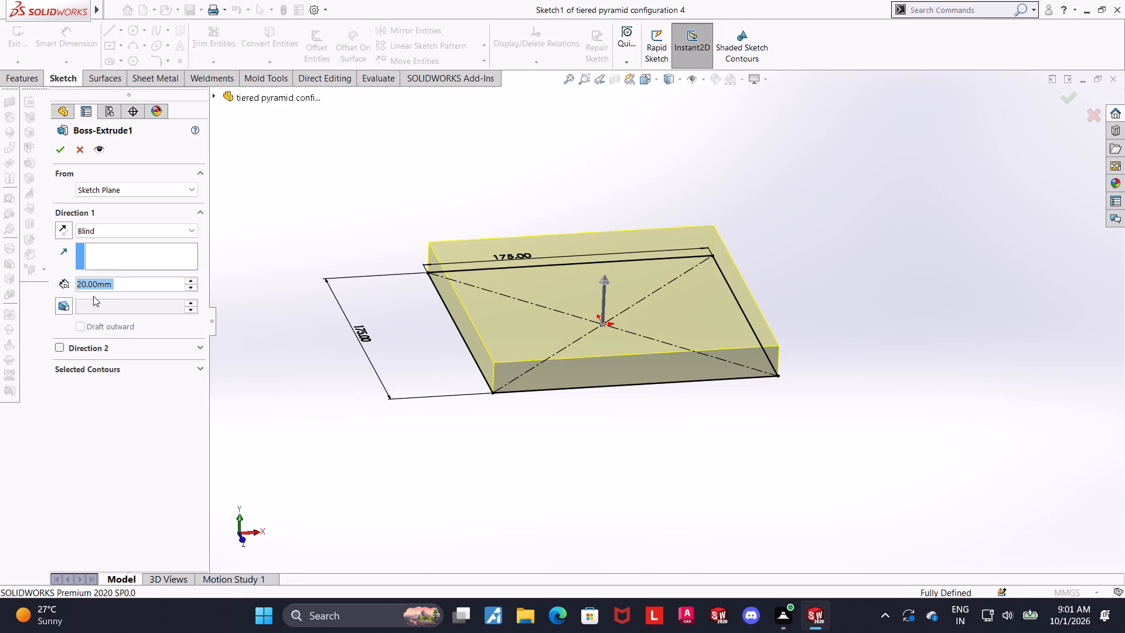
pyautogui.click(63, 151)
pyautogui.click(837, 447)
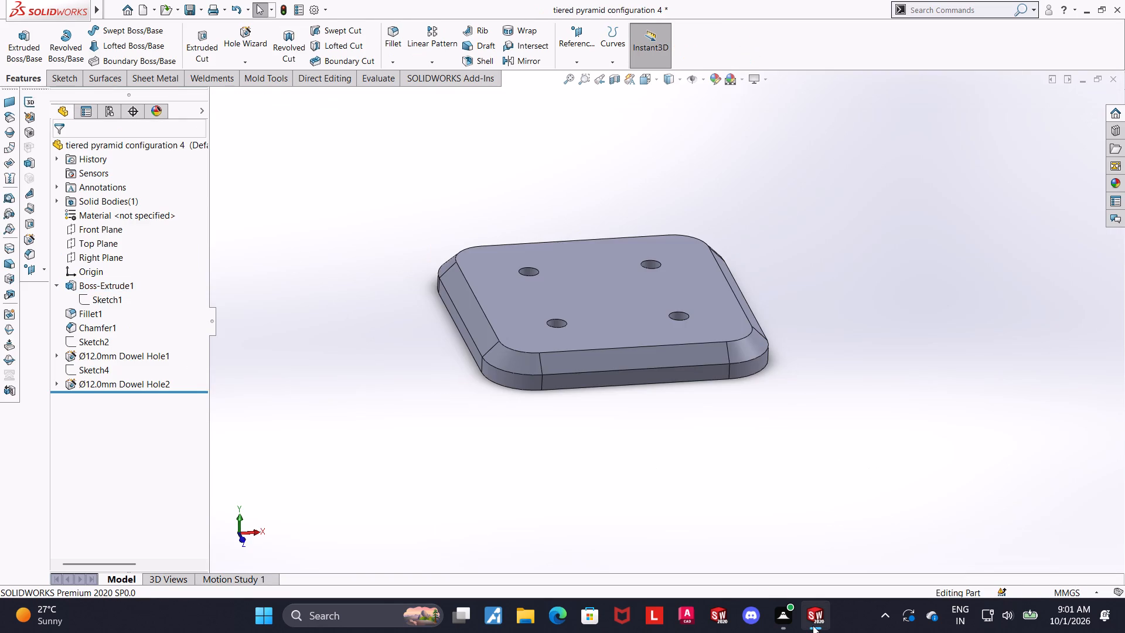
pyautogui.click(741, 550)
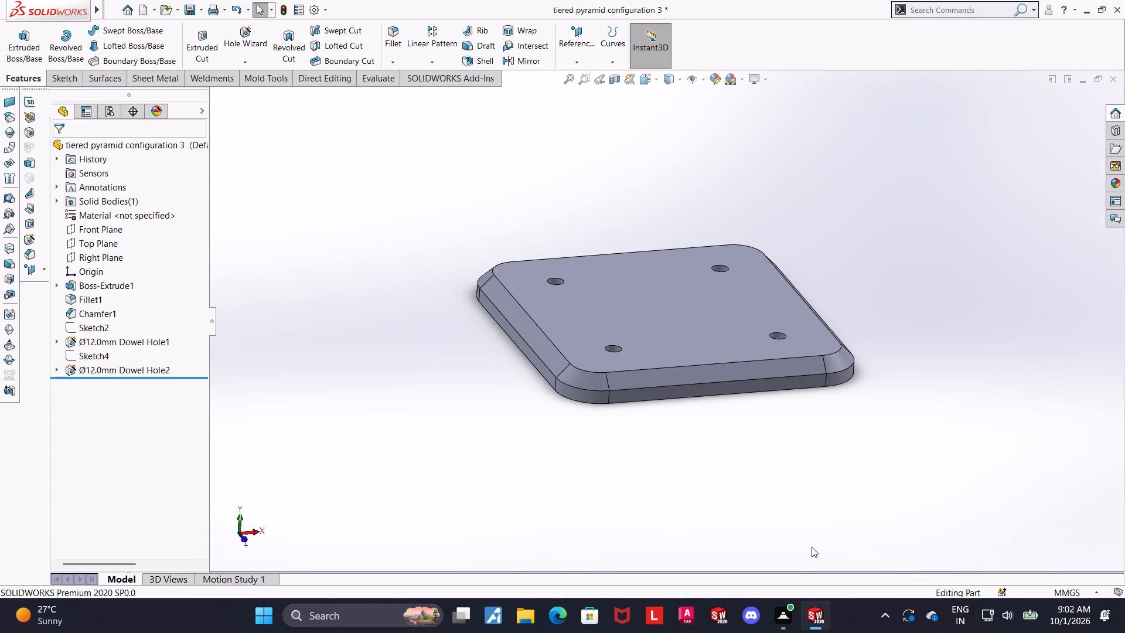
pyautogui.click(1001, 567)
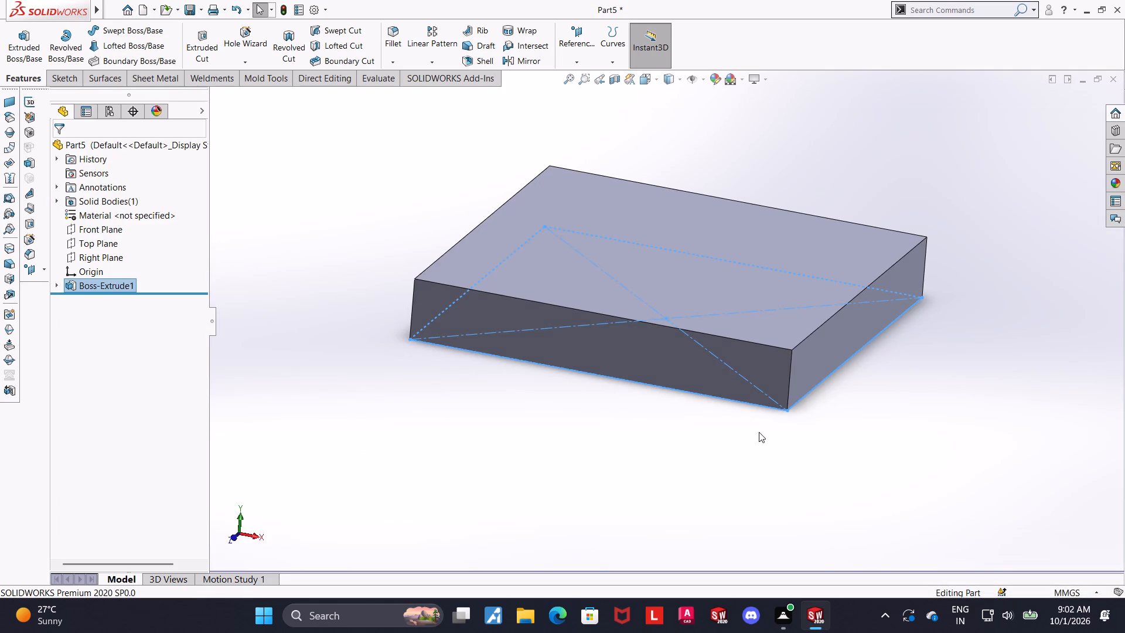
# Fillet the plate's four vertical corner edges with a symmetric 30 mm radius.
pyautogui.click(759, 432)
pyautogui.click(394, 55)
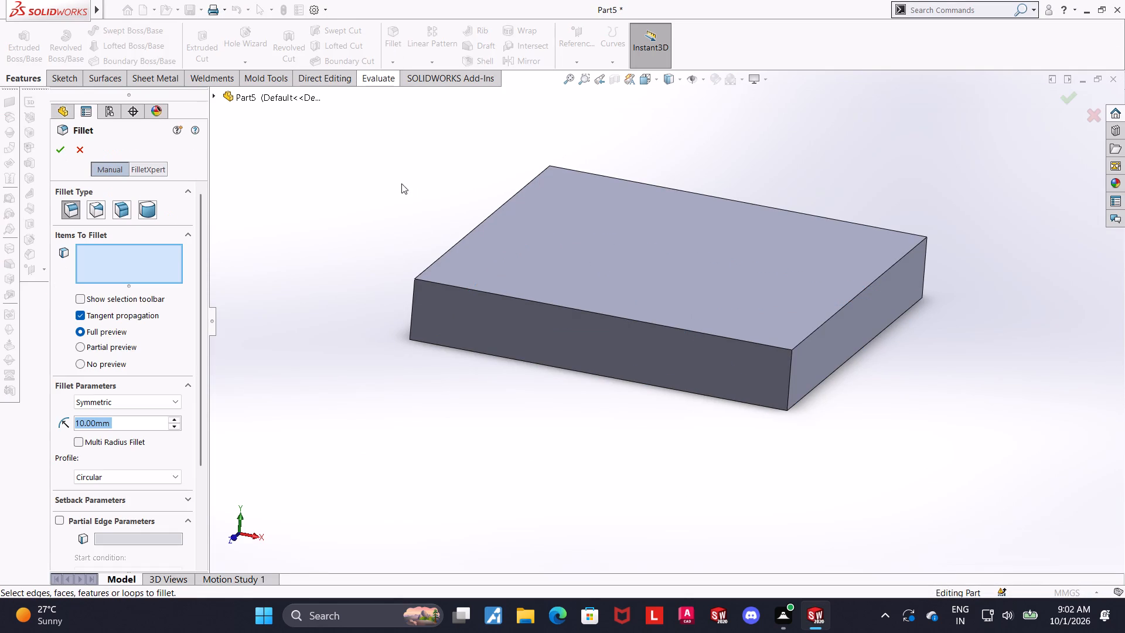
pyautogui.click(414, 291)
pyautogui.click(790, 366)
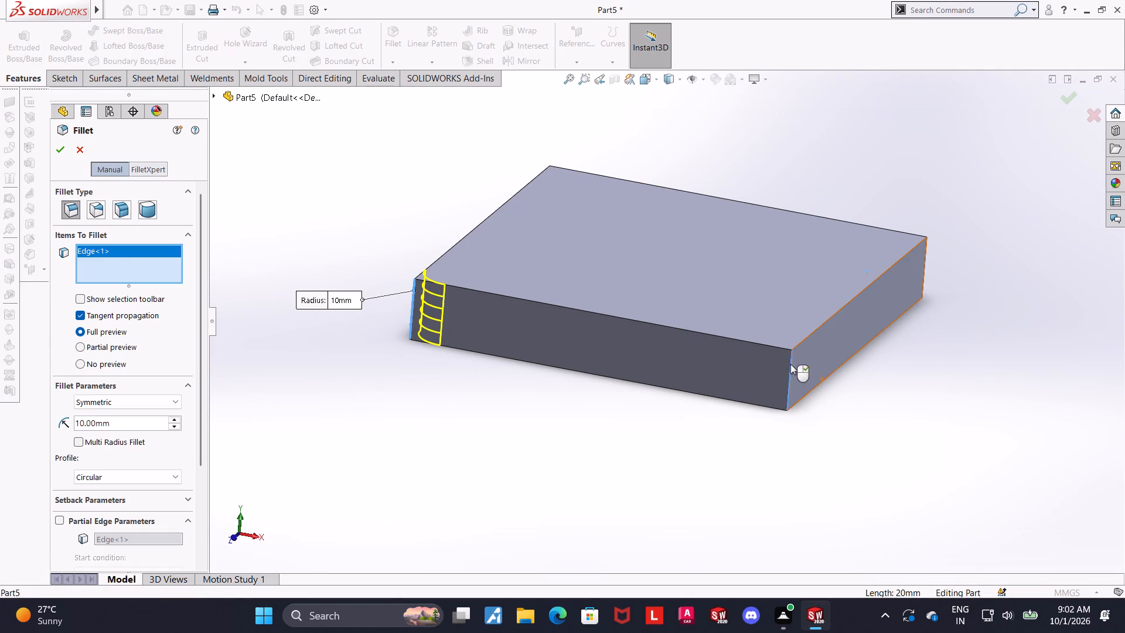
pyautogui.moveTo(922, 258); pyautogui.dragTo(810, 311, button='middle')
pyautogui.click(810, 294)
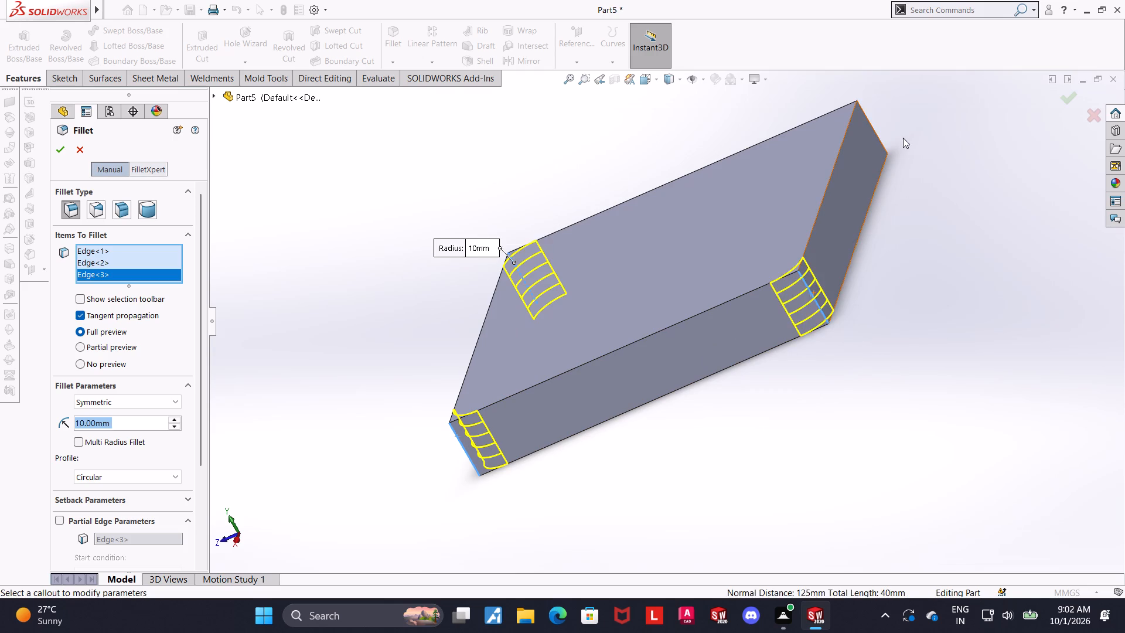
pyautogui.moveTo(903, 140); pyautogui.dragTo(899, 400, button='middle')
pyautogui.click(877, 197)
pyautogui.moveTo(879, 246); pyautogui.dragTo(906, 204, button='middle')
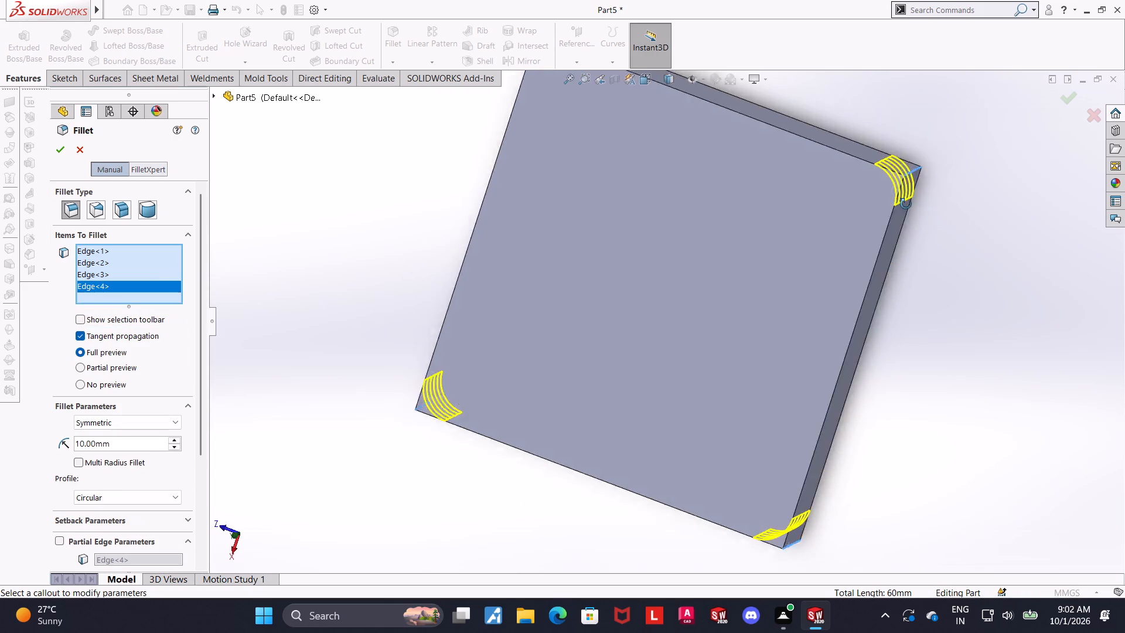
pyautogui.moveTo(906, 204); pyautogui.dragTo(916, 186, button='middle')
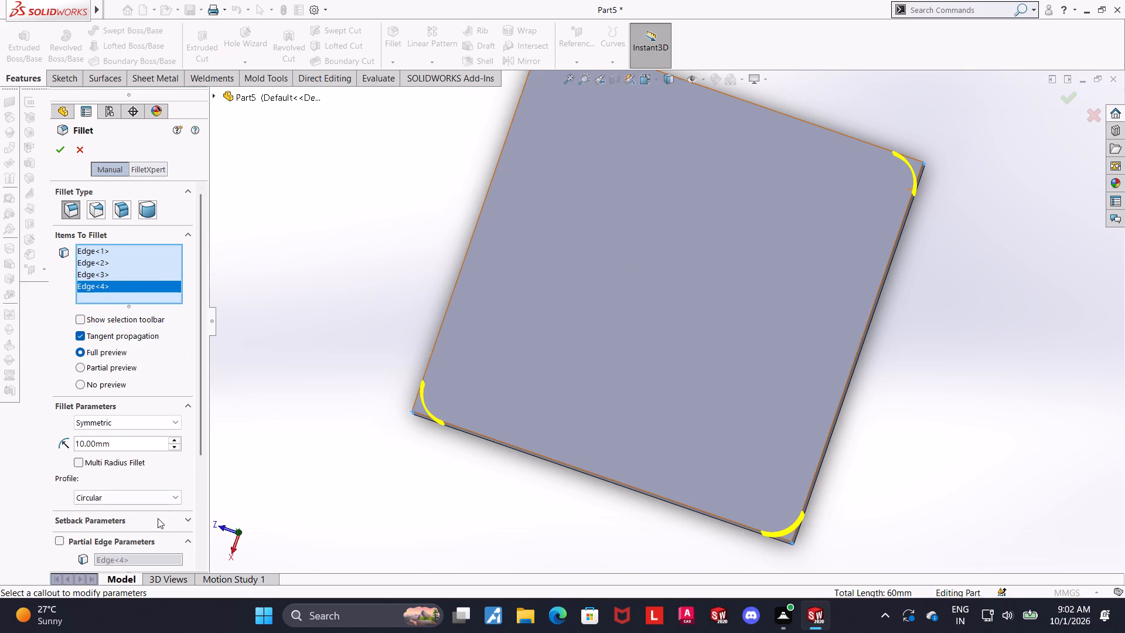
pyautogui.moveTo(144, 444); pyautogui.dragTo(138, 444)
pyautogui.press('3')
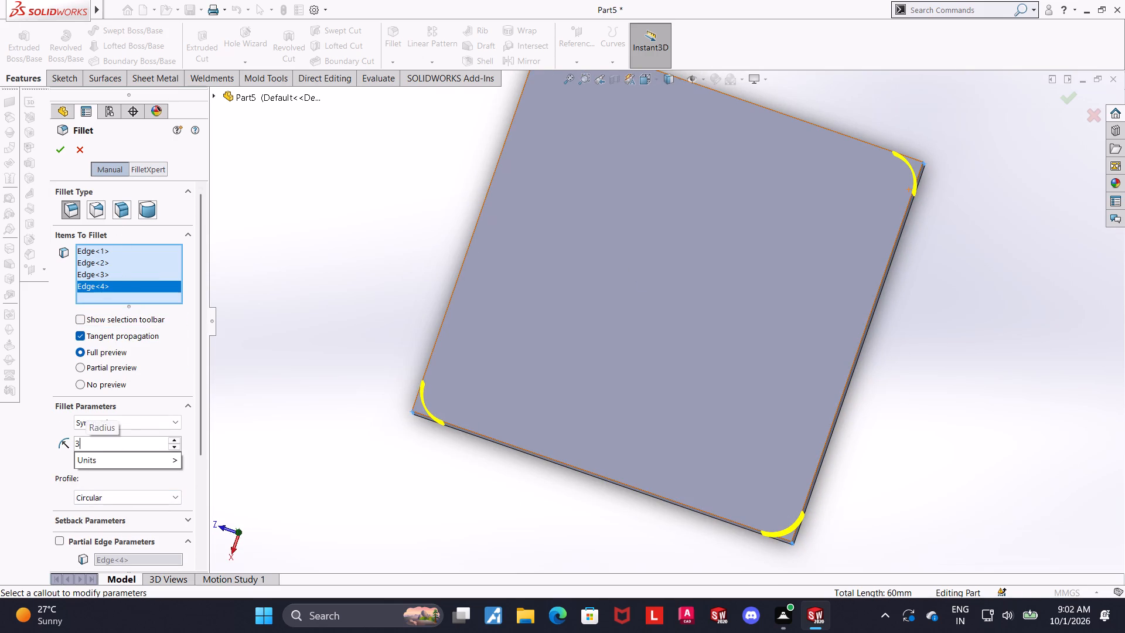
pyautogui.press('0')
pyautogui.press('Return')
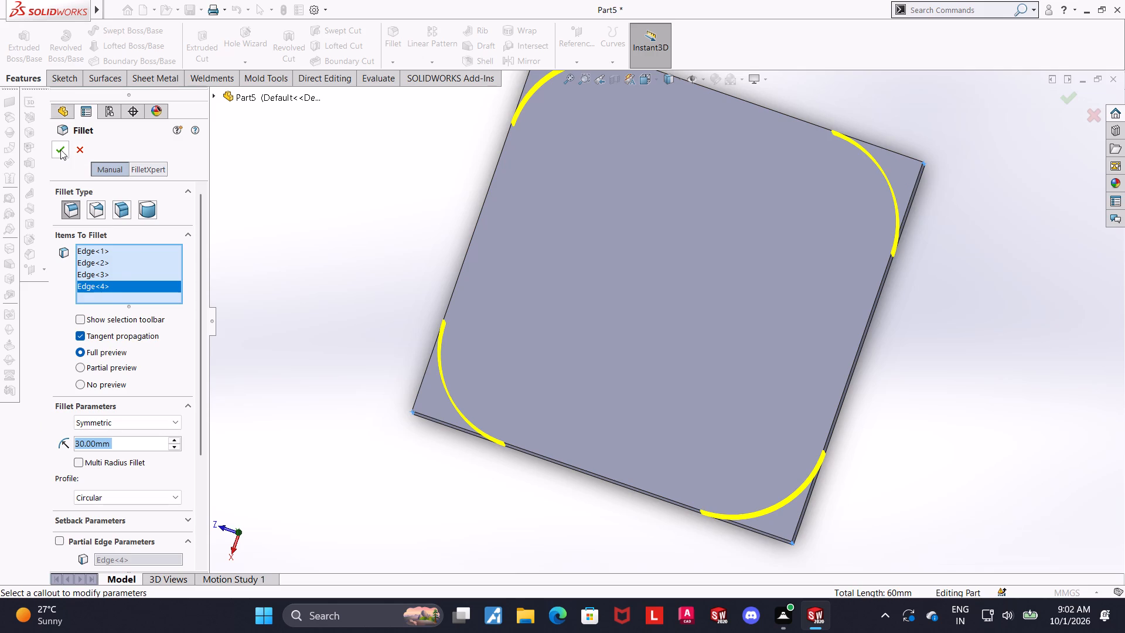
pyautogui.click(60, 149)
# Chamfer the whole top edge loop of the plate by 10 mm at 45 degrees.
pyautogui.moveTo(412, 502); pyautogui.dragTo(452, 417, button='middle')
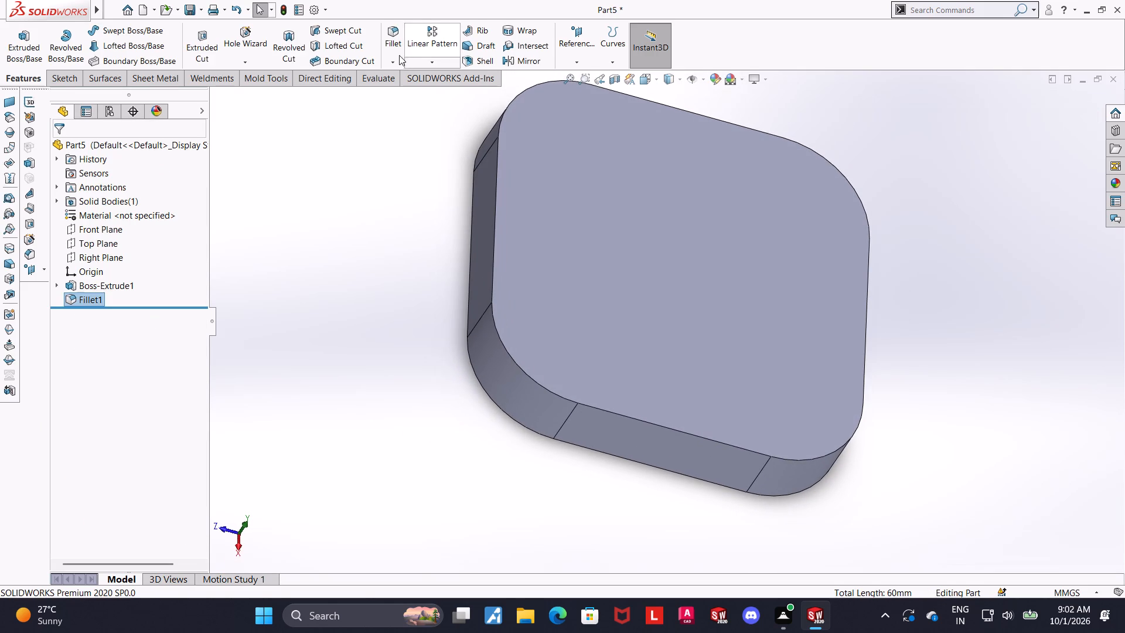
pyautogui.click(388, 67)
pyautogui.click(400, 83)
pyautogui.click(397, 60)
pyautogui.press('Escape')
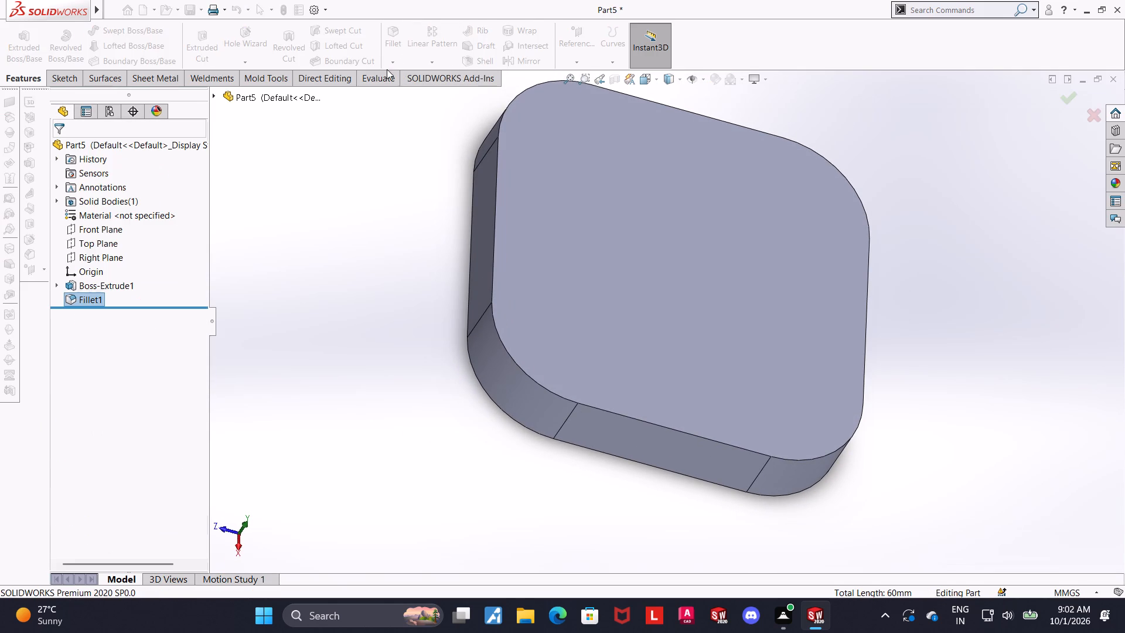
pyautogui.click(394, 64)
pyautogui.click(408, 91)
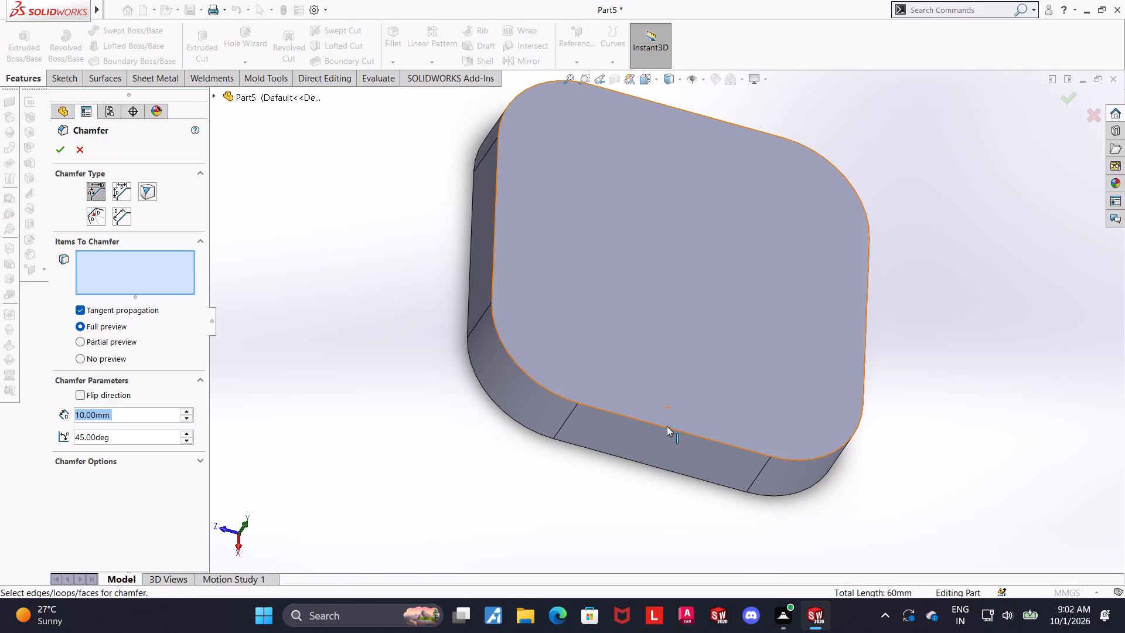
pyautogui.click(667, 428)
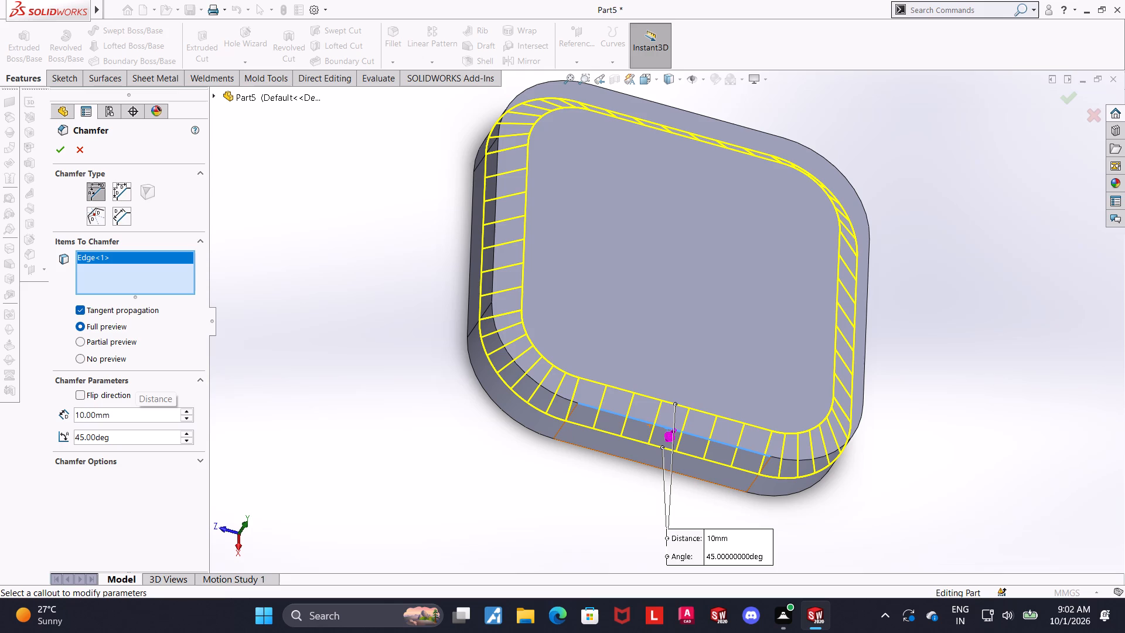
pyautogui.click(60, 149)
# Start a sketch on the plate's top face and draw an origin-centred center rectangle about 66 mm by 71 mm.
pyautogui.click(510, 458)
pyautogui.scroll(1, 520, 458)
pyautogui.moveTo(573, 463); pyautogui.dragTo(543, 518, button='middle')
pyautogui.scroll(2, 966, 400)
pyautogui.scroll(-2, 963, 397)
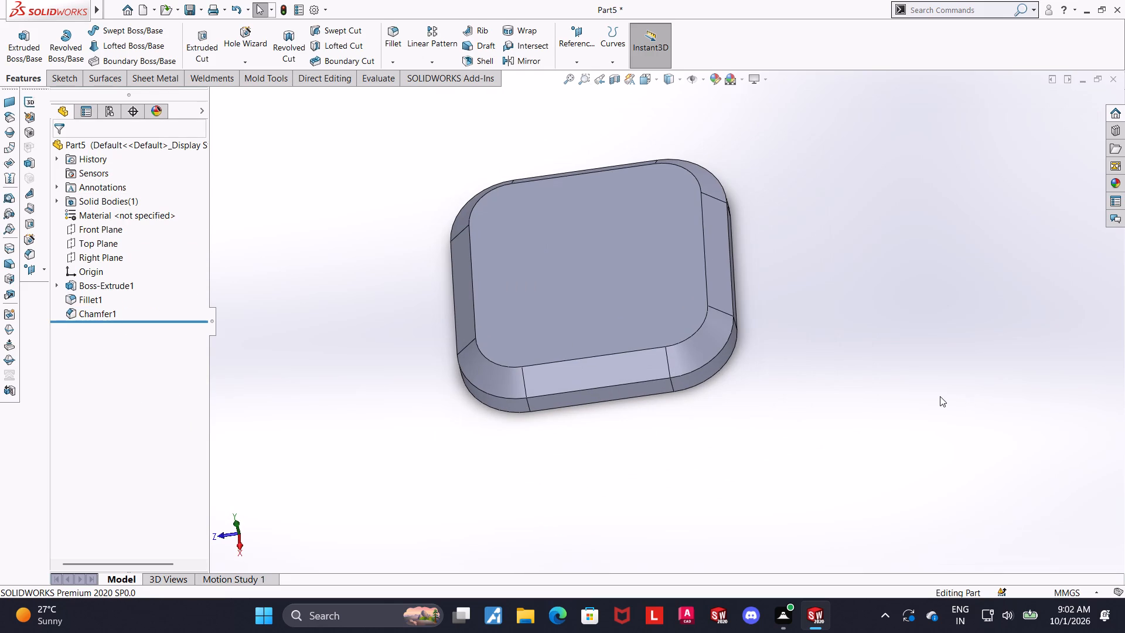
pyautogui.moveTo(927, 398); pyautogui.dragTo(931, 423, button='middle')
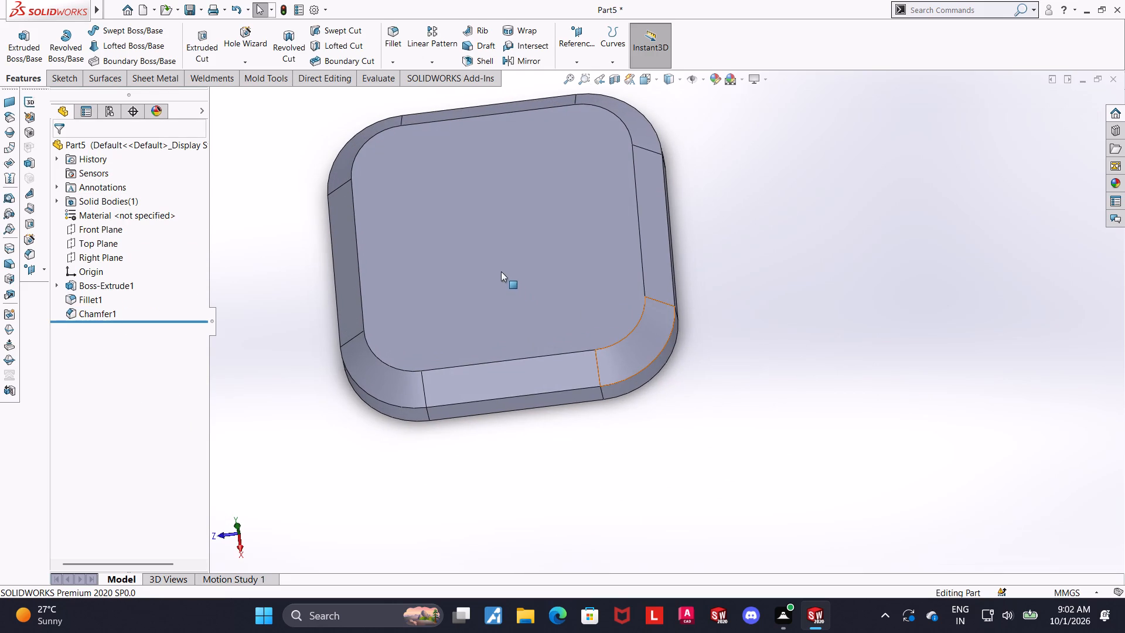
pyautogui.click(567, 237)
pyautogui.click(615, 203)
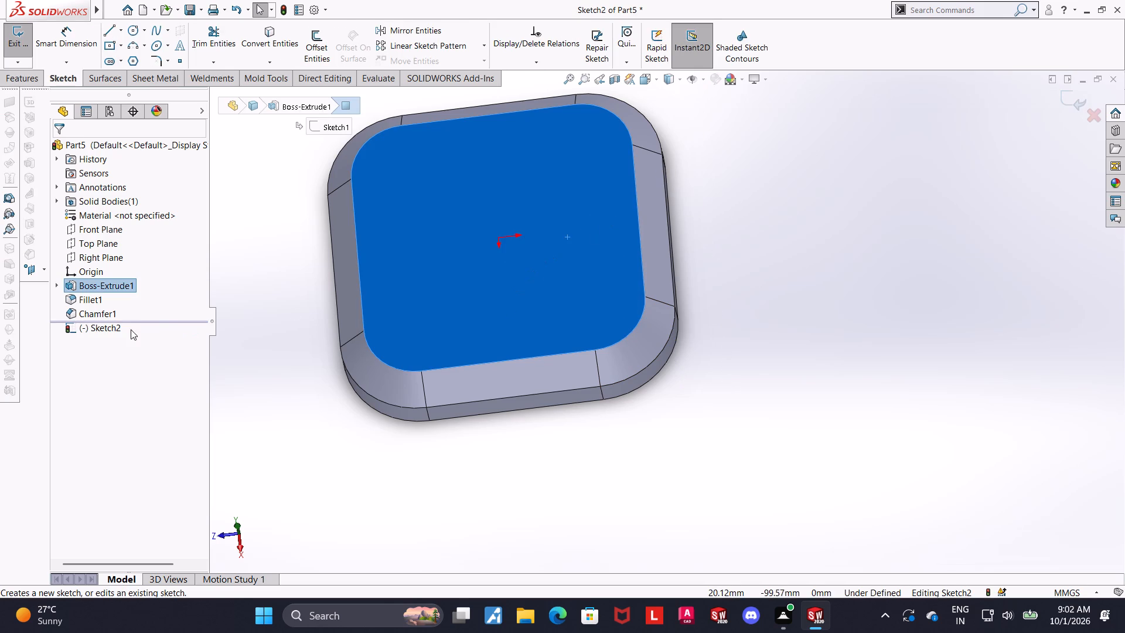
pyautogui.click(119, 329)
pyautogui.click(154, 314)
pyautogui.click(112, 43)
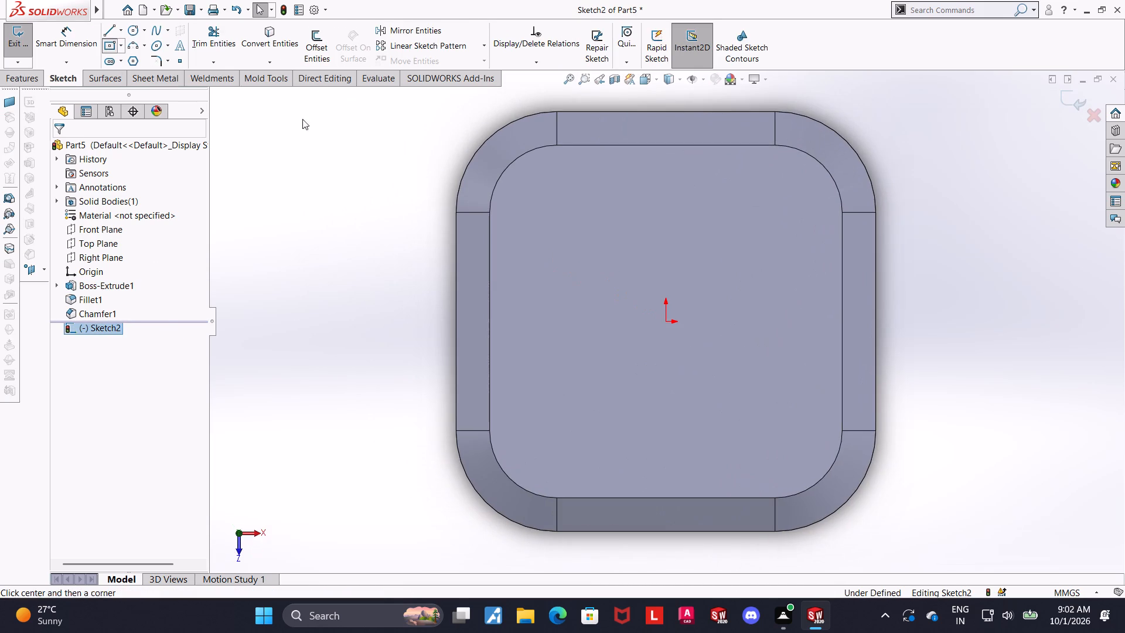
pyautogui.click(666, 324)
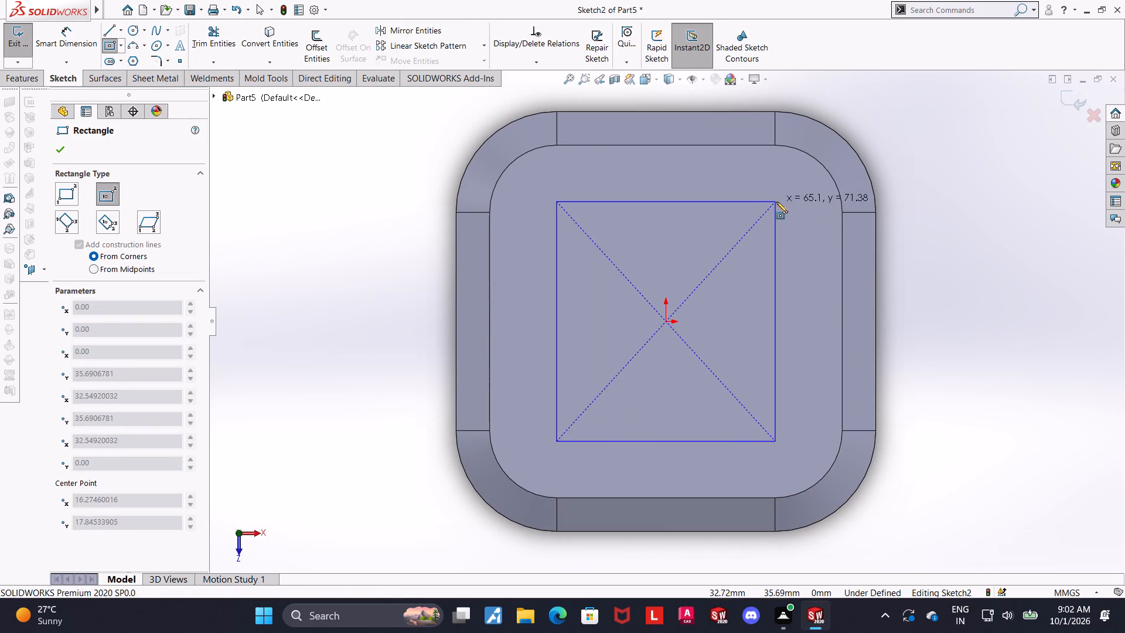
pyautogui.click(776, 202)
pyautogui.press('Escape')
# Dimension the top-face rectangle to 25 mm wide and 25 mm high, and exit the sketch.
pyautogui.click(70, 19)
pyautogui.click(94, 43)
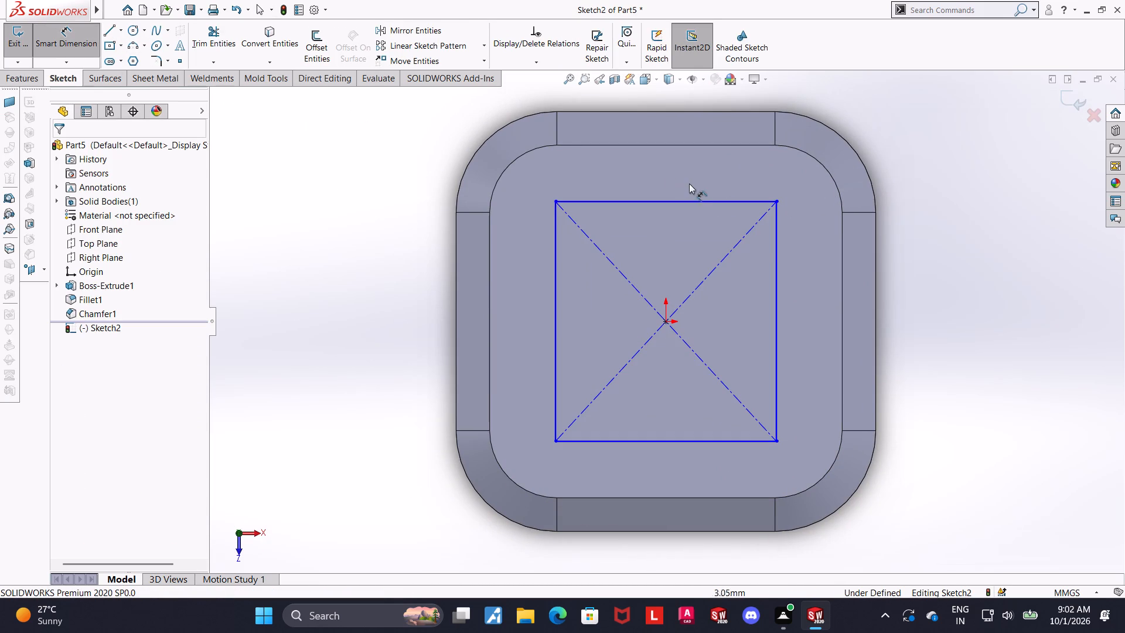
pyautogui.scroll(2, 690, 183)
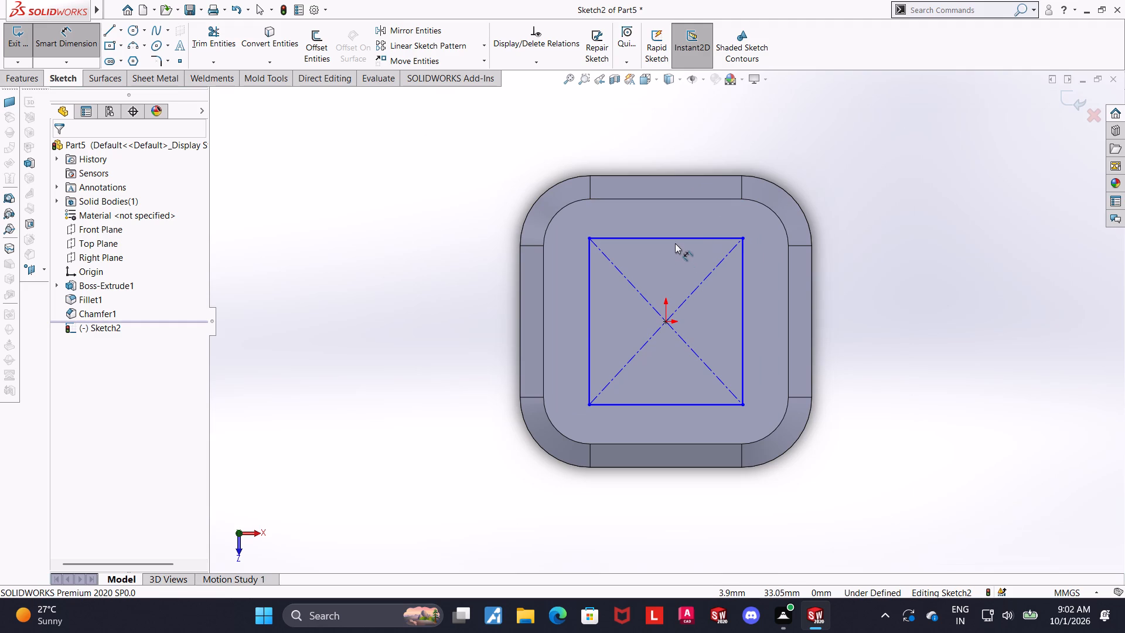
pyautogui.click(675, 239)
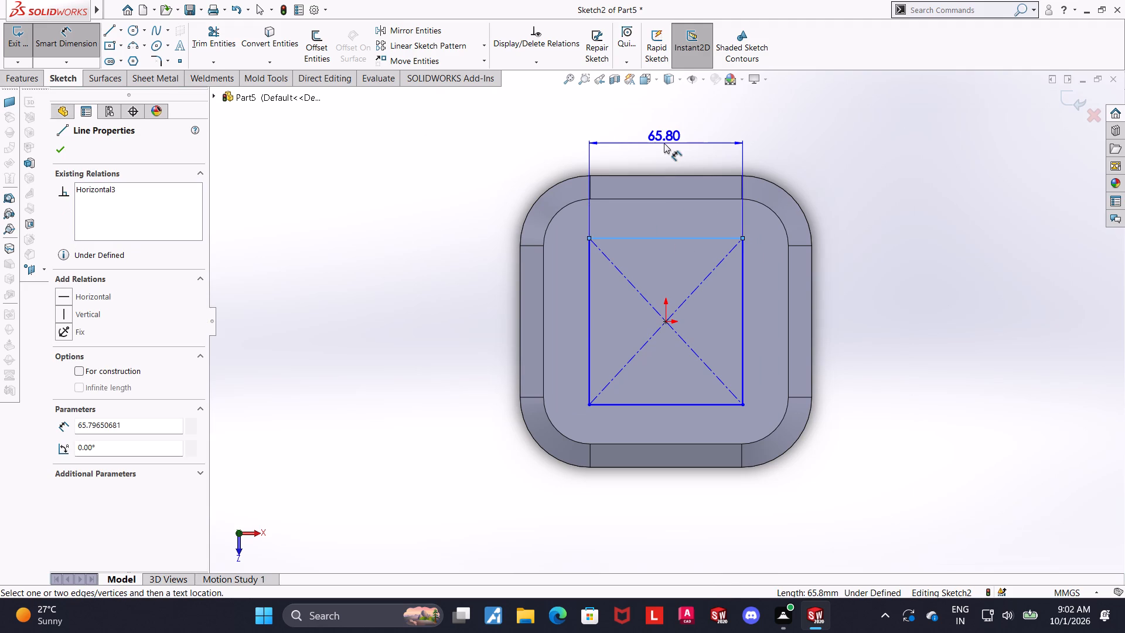
pyautogui.click(664, 143)
pyautogui.press('2')
pyautogui.press('5')
pyautogui.press('Return')
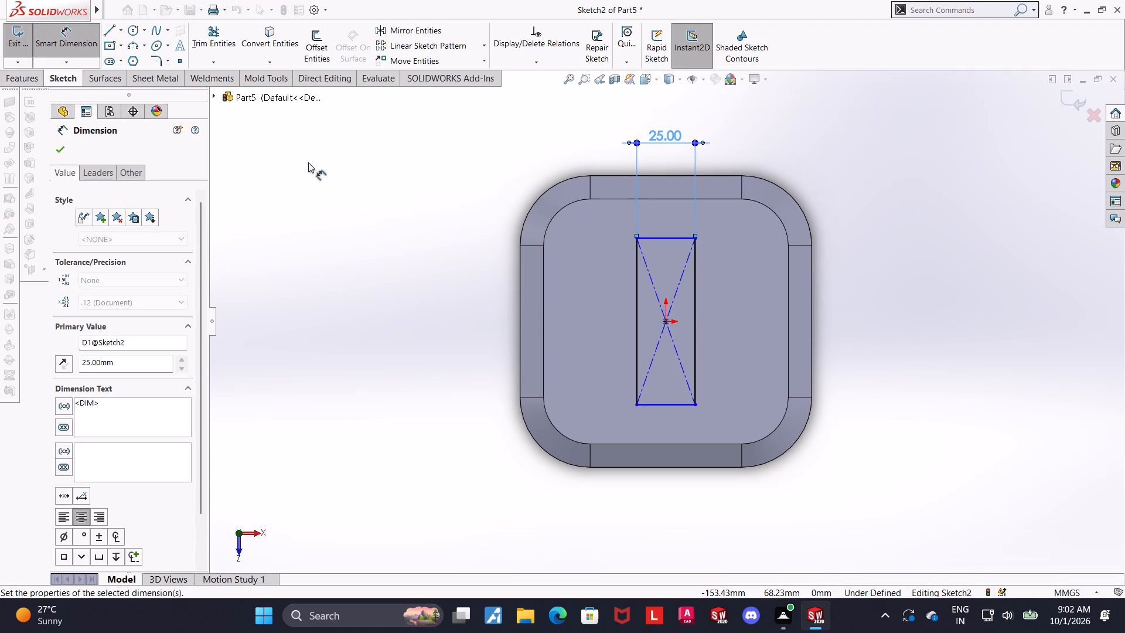
pyautogui.press('Escape')
pyautogui.click(51, 49)
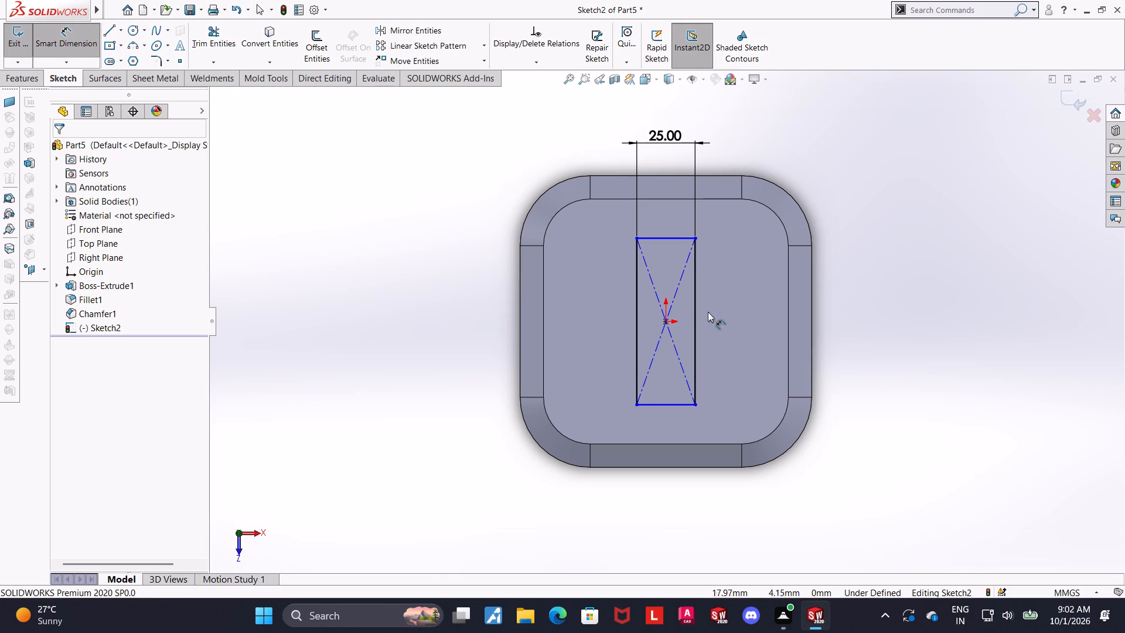
pyautogui.click(696, 312)
pyautogui.click(861, 322)
pyautogui.press('2')
pyautogui.press('5')
pyautogui.press('Return')
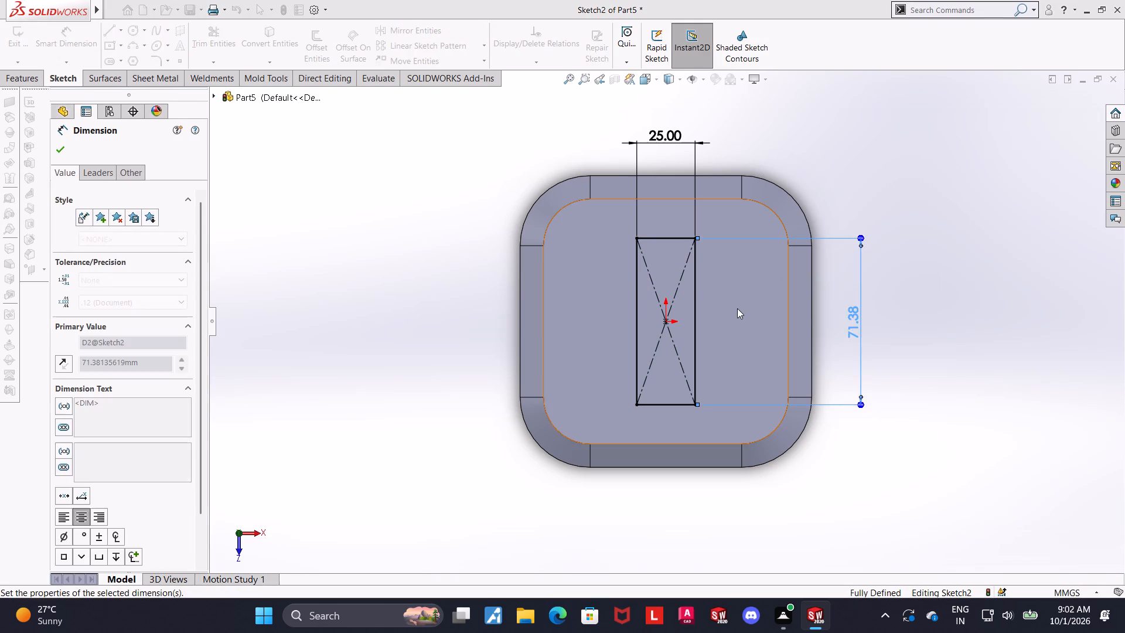
pyautogui.press('Escape')
pyautogui.scroll(-3, 584, 312)
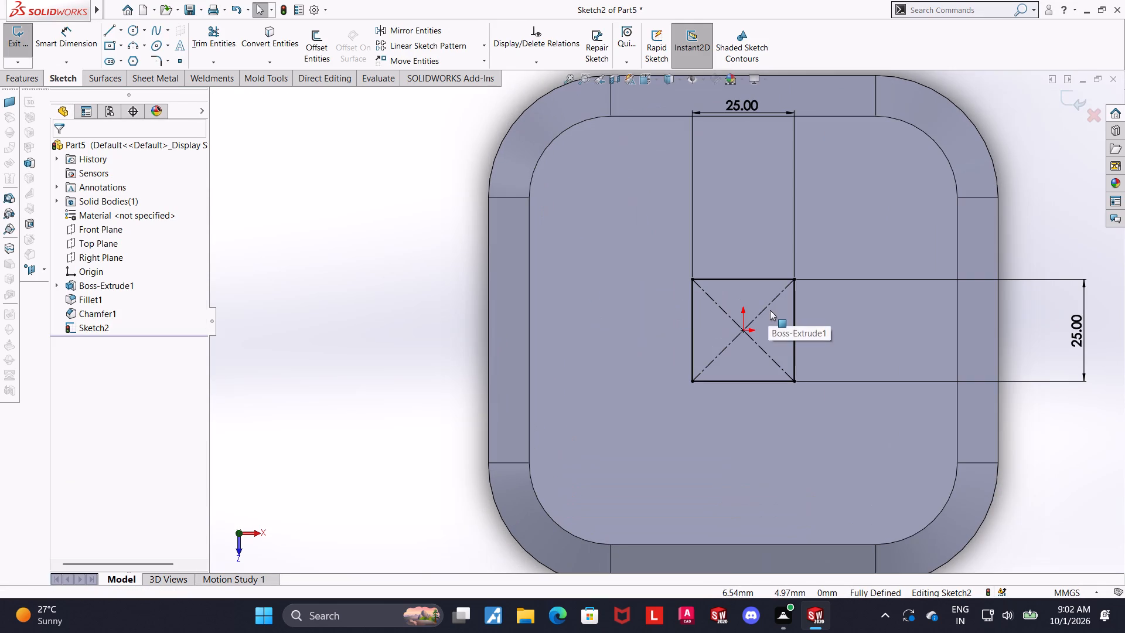
pyautogui.click(1063, 95)
# Add four blind Ø12 mm dowel holes, 10 mm deep, at the corners of the 25 mm square on the plate's top face.
pyautogui.scroll(5, 998, 304)
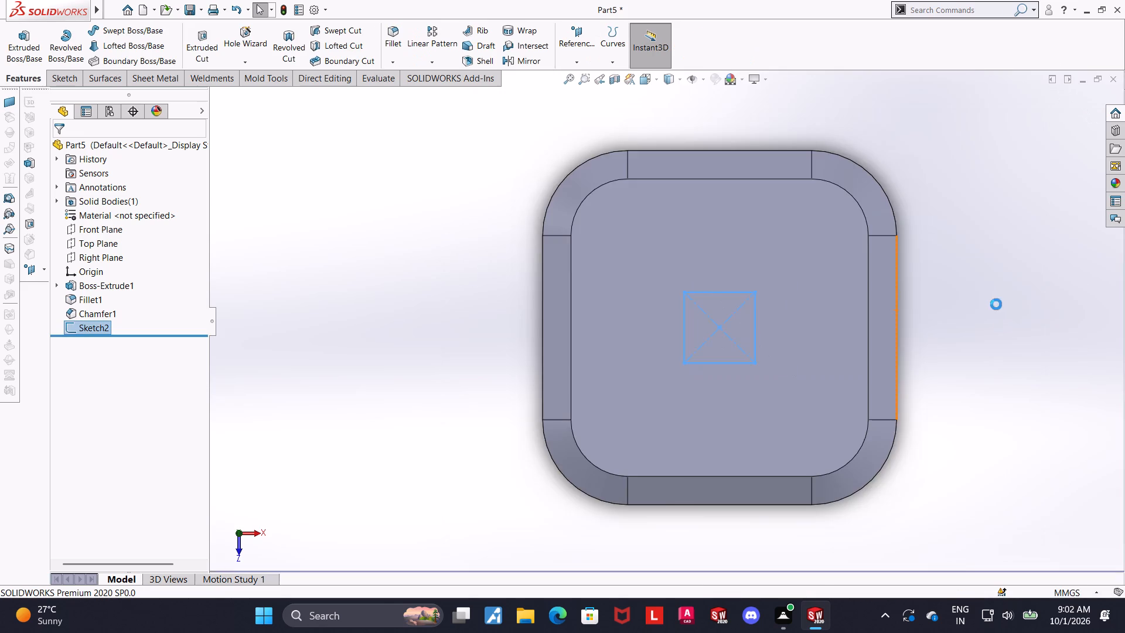
pyautogui.moveTo(889, 359); pyautogui.dragTo(899, 269, button='middle')
pyautogui.scroll(-2, 703, 283)
pyautogui.click(941, 355)
pyautogui.scroll(-1, 943, 355)
pyautogui.moveTo(943, 353); pyautogui.dragTo(941, 353, button='middle')
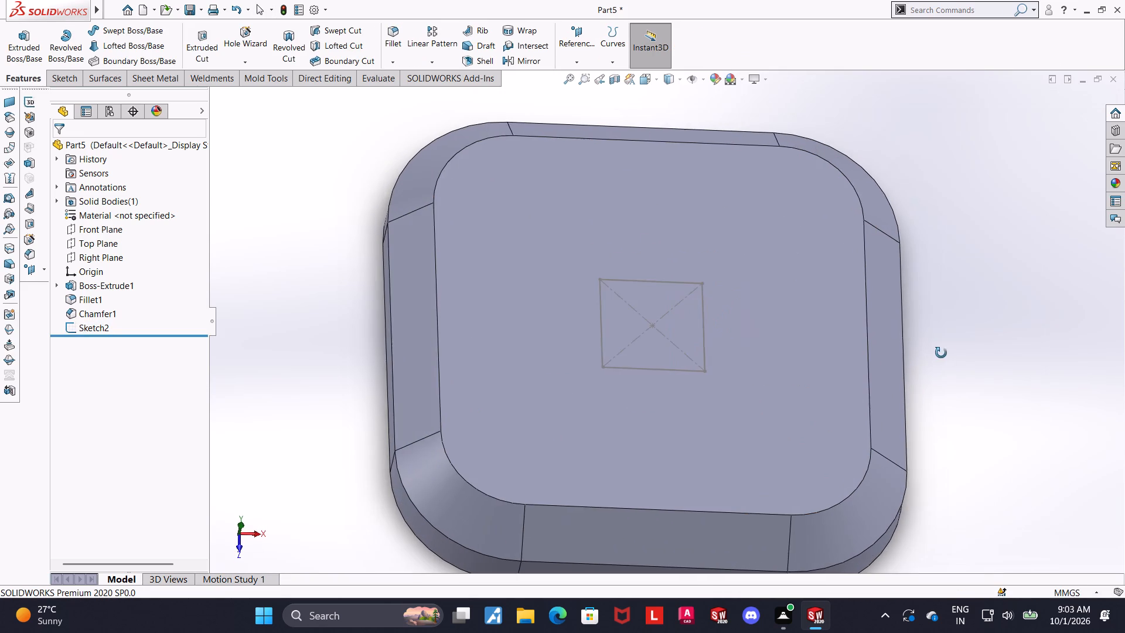
pyautogui.moveTo(941, 353); pyautogui.dragTo(928, 347, button='middle')
pyautogui.scroll(1, 909, 346)
pyautogui.moveTo(909, 346); pyautogui.dragTo(898, 346, button='middle')
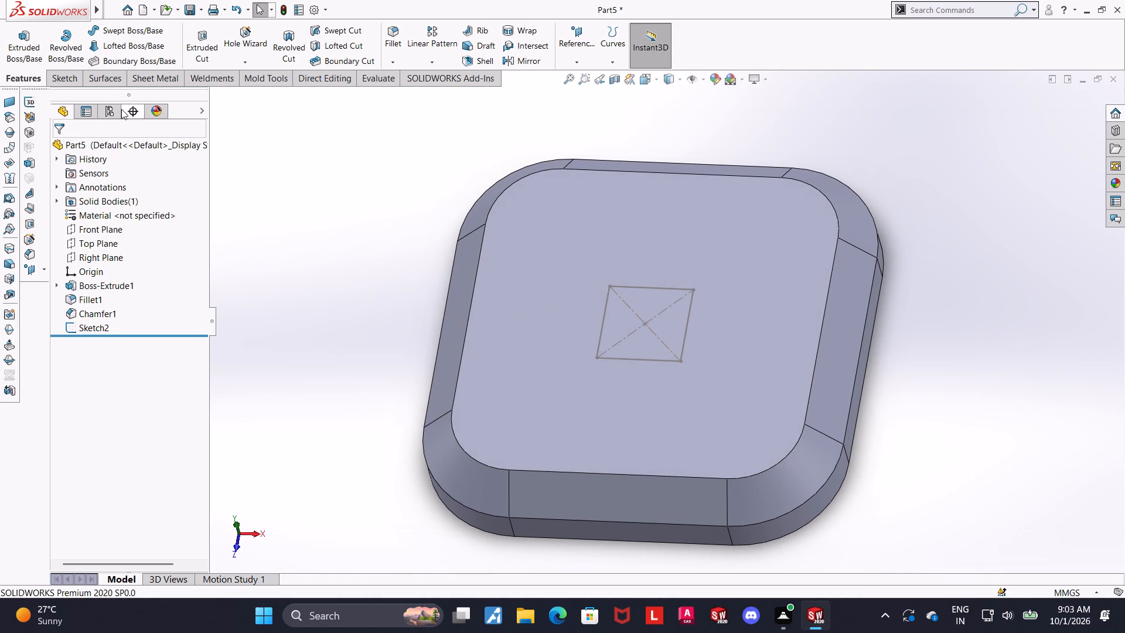
pyautogui.click(236, 38)
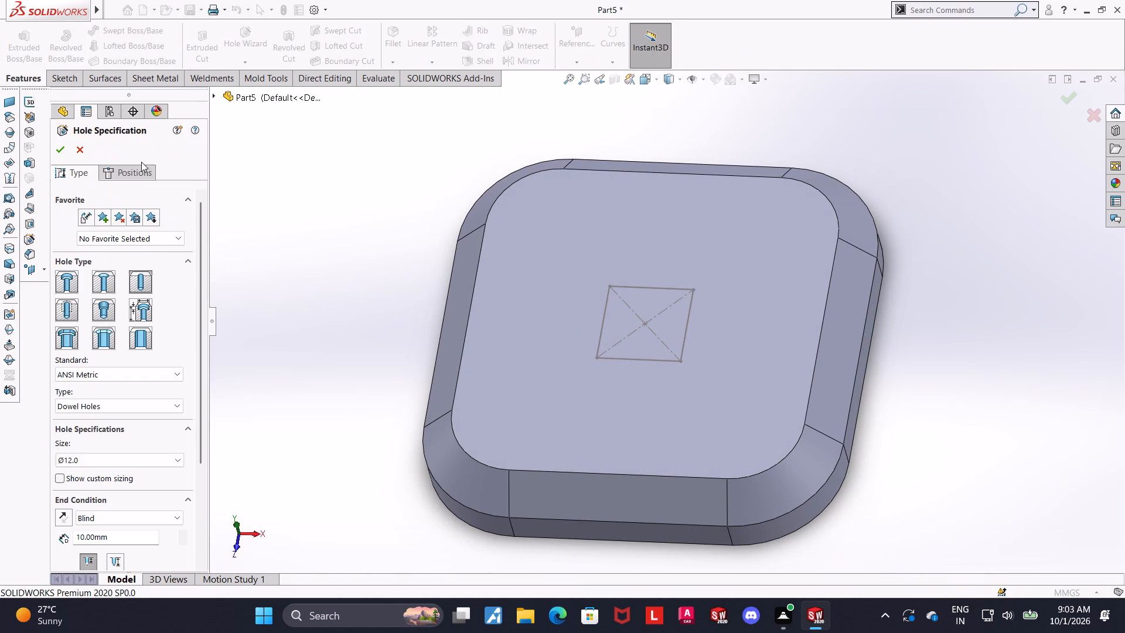
pyautogui.click(141, 168)
pyautogui.click(121, 306)
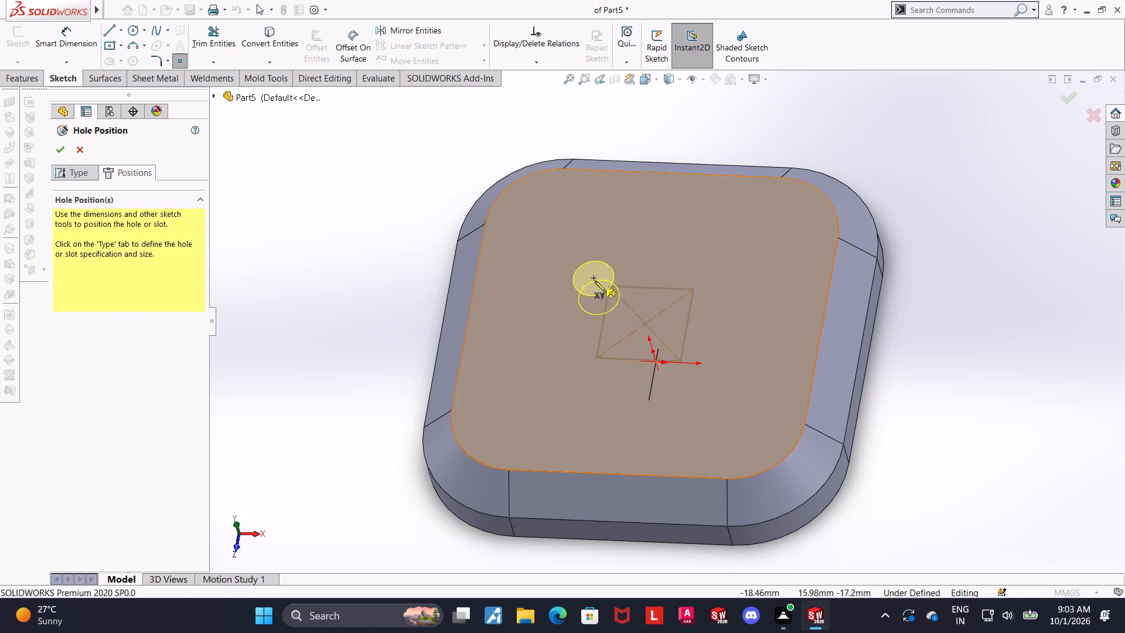
pyautogui.click(606, 286)
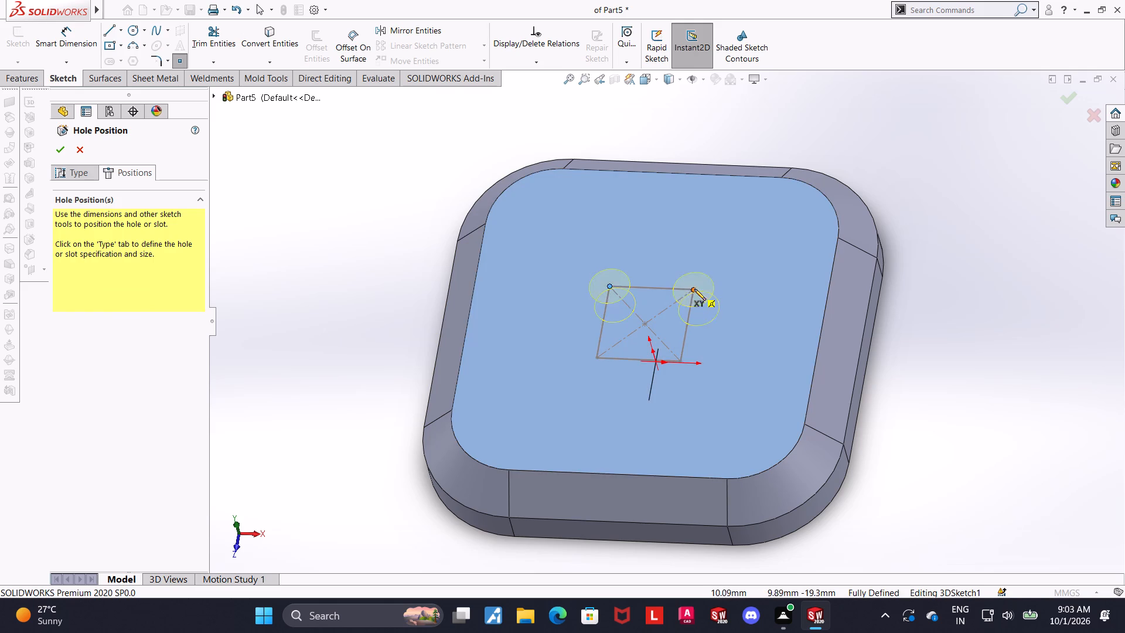
pyautogui.click(694, 289)
pyautogui.click(682, 361)
pyautogui.click(594, 356)
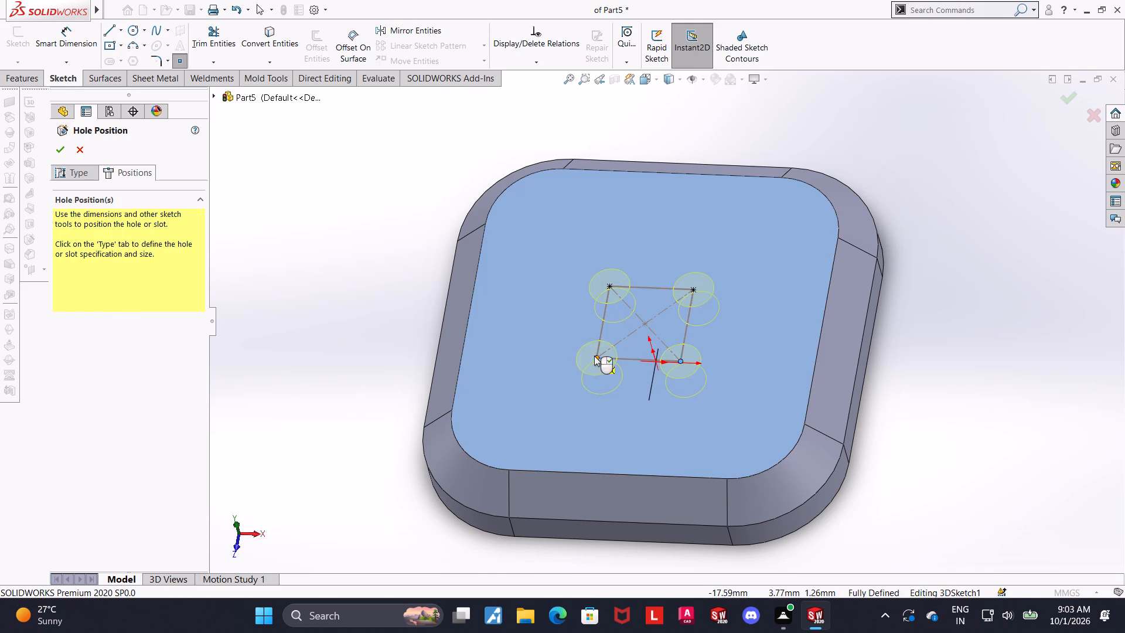
pyautogui.click(61, 149)
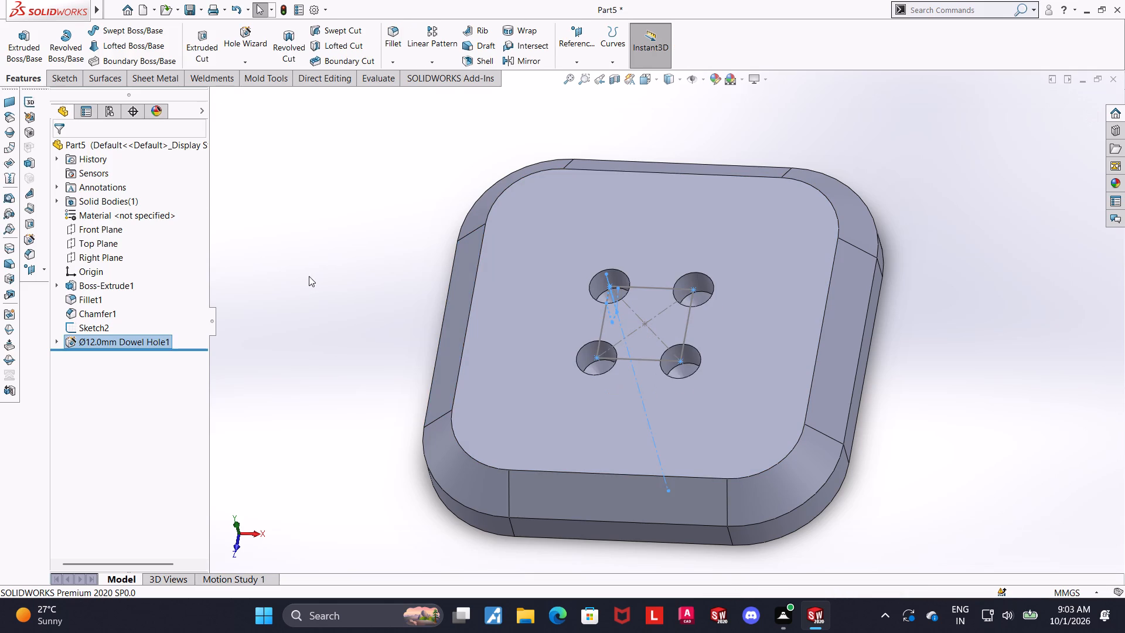
pyautogui.click(309, 276)
# Hide the 25 mm square layout sketch on the top face.
pyautogui.rightClick(86, 325)
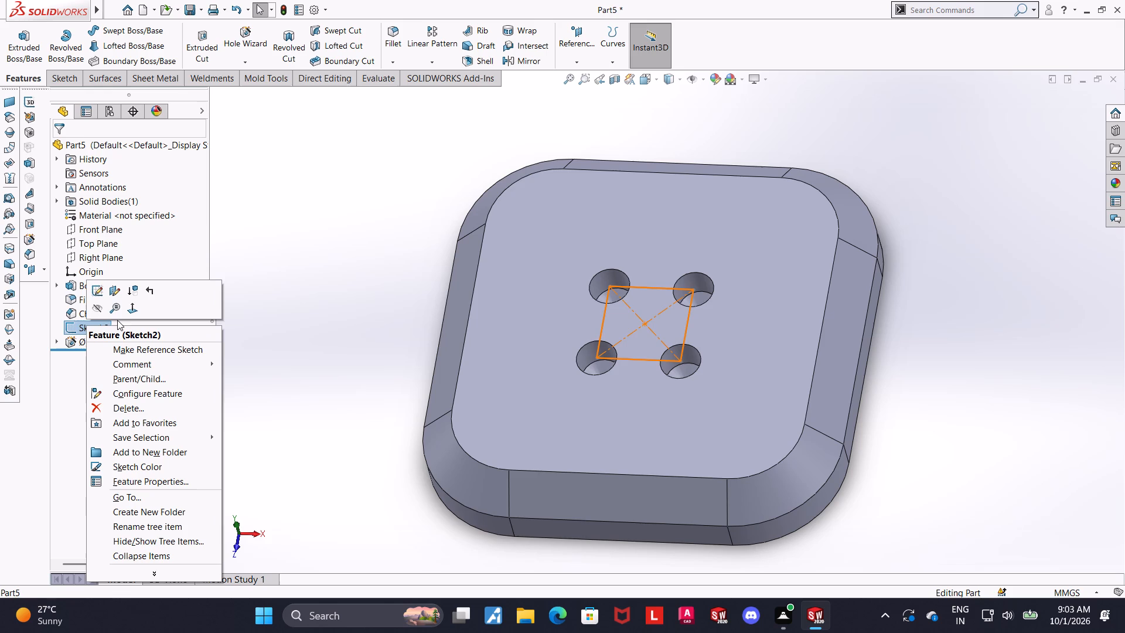
pyautogui.click(97, 310)
pyautogui.moveTo(974, 369); pyautogui.dragTo(979, 382)
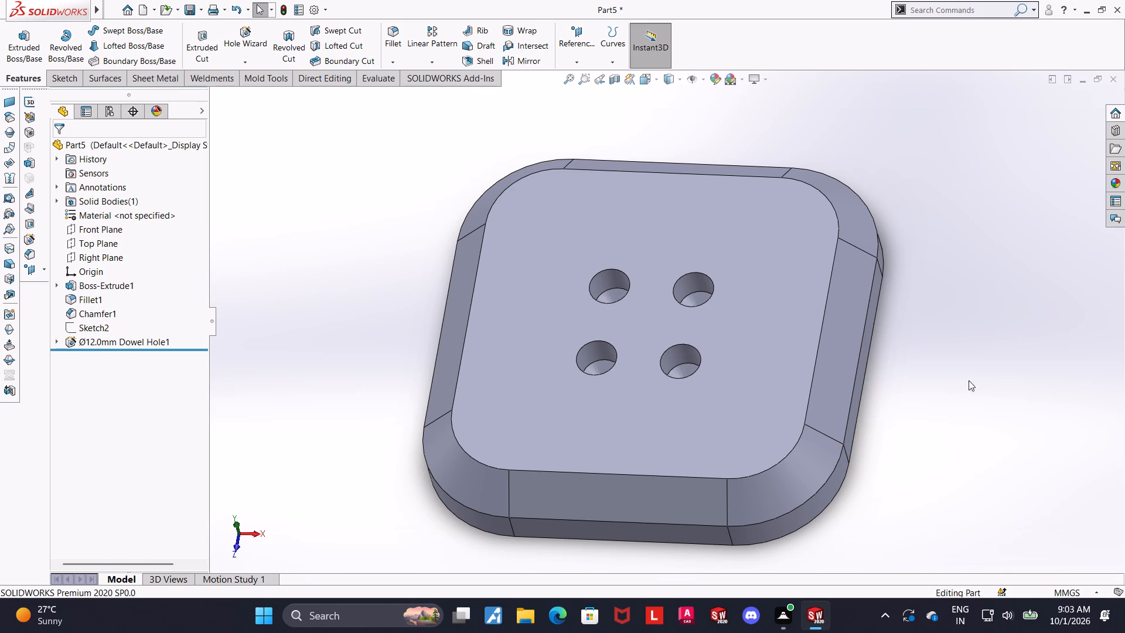
# Start a sketch on the plate's bottom face and draw an origin-centred center rectangle about 73 mm by 80 mm.
pyautogui.moveTo(954, 411); pyautogui.dragTo(981, 0, button='middle')
pyautogui.click(708, 382)
pyautogui.click(758, 348)
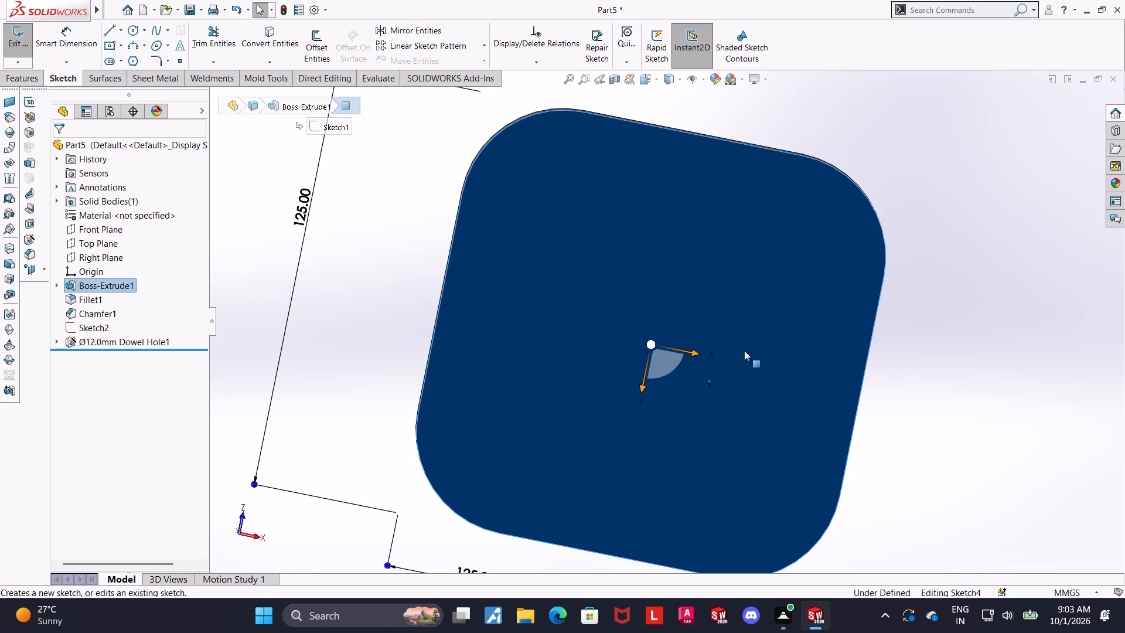
pyautogui.click(118, 358)
pyautogui.click(155, 343)
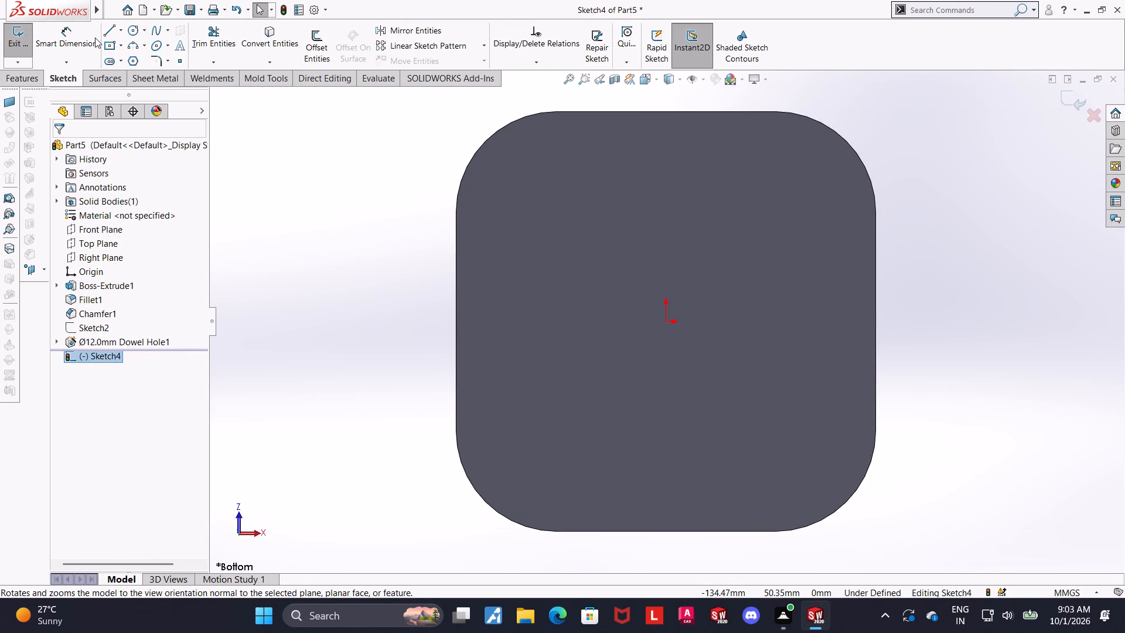
pyautogui.click(110, 46)
pyautogui.click(668, 325)
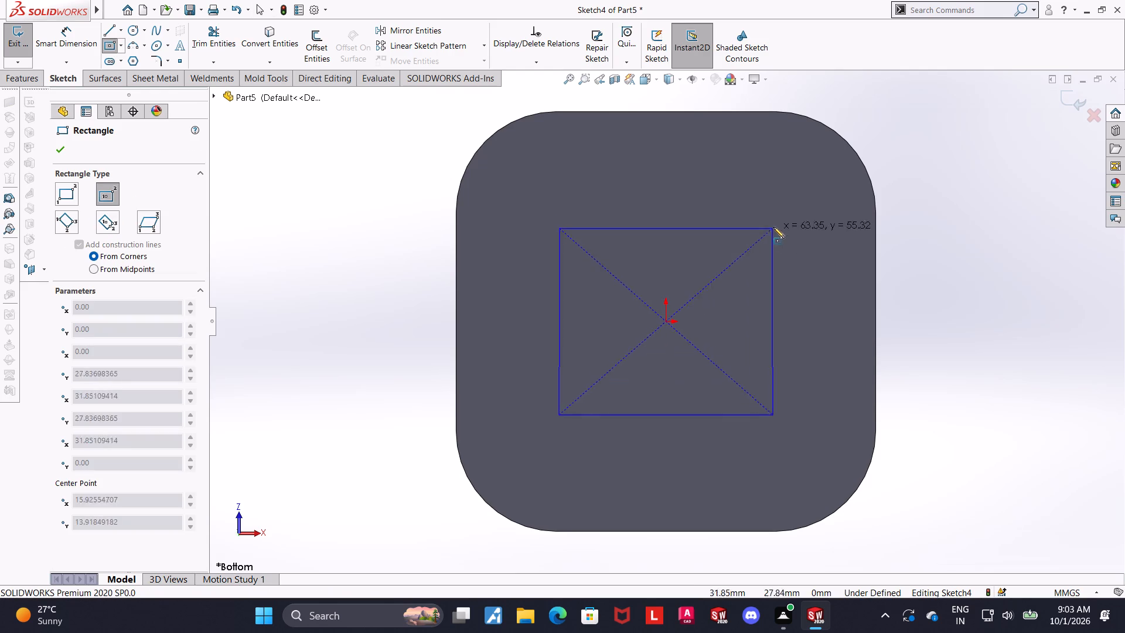
pyautogui.click(788, 187)
pyautogui.press('Escape')
# Dimension the bottom-face rectangle to 75 mm wide and 75 mm high, and exit the sketch.
pyautogui.click(64, 46)
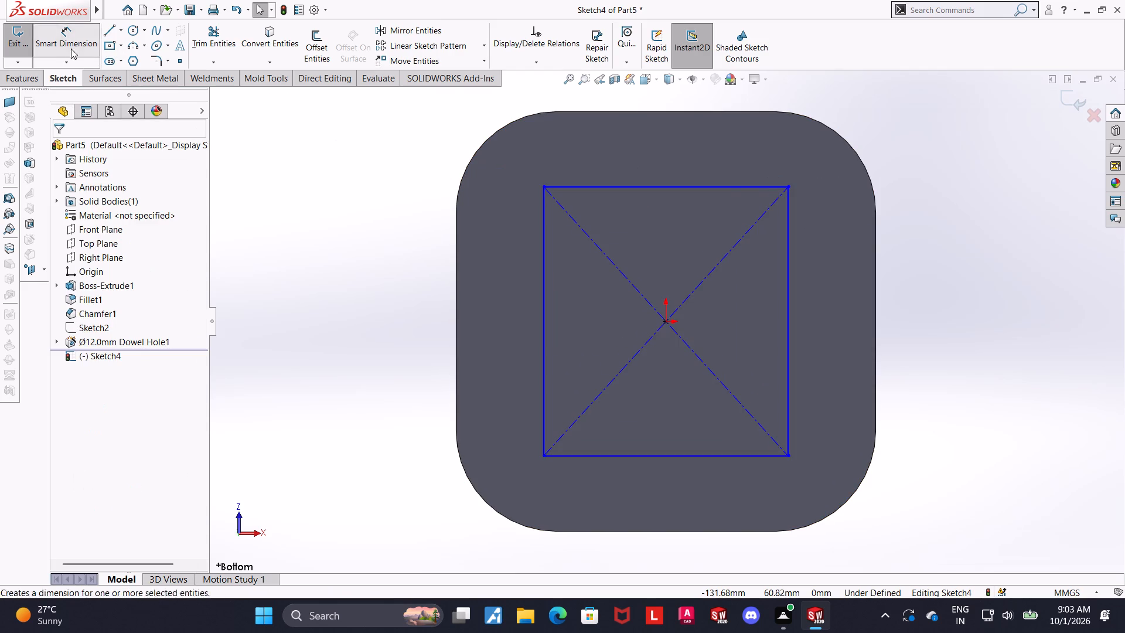
pyautogui.click(619, 185)
pyautogui.scroll(3, 618, 184)
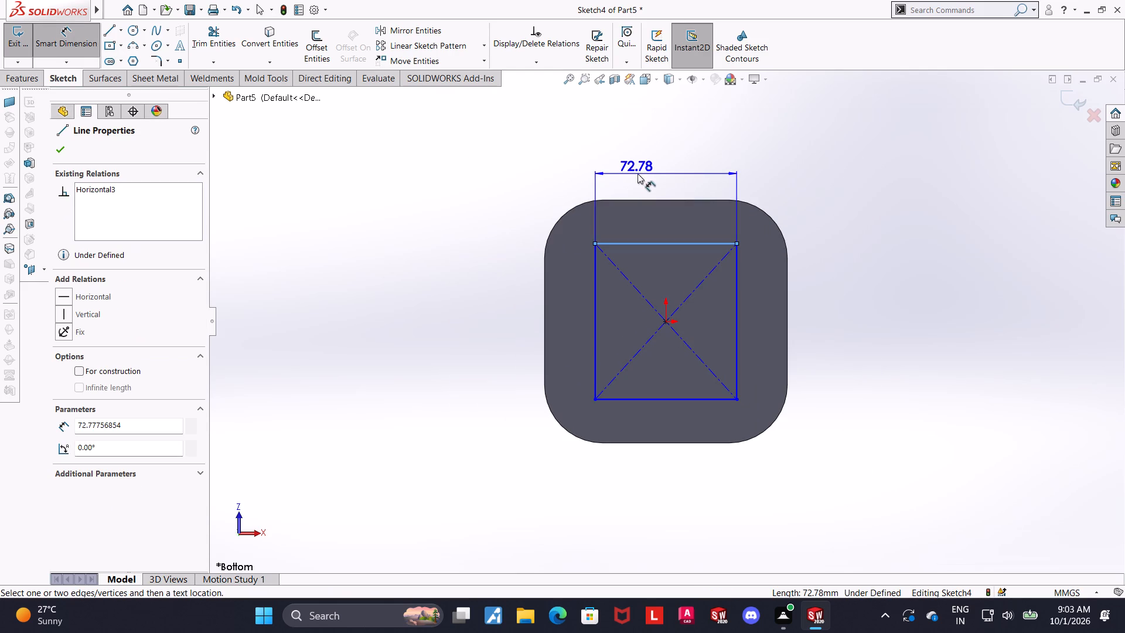
pyautogui.click(640, 165)
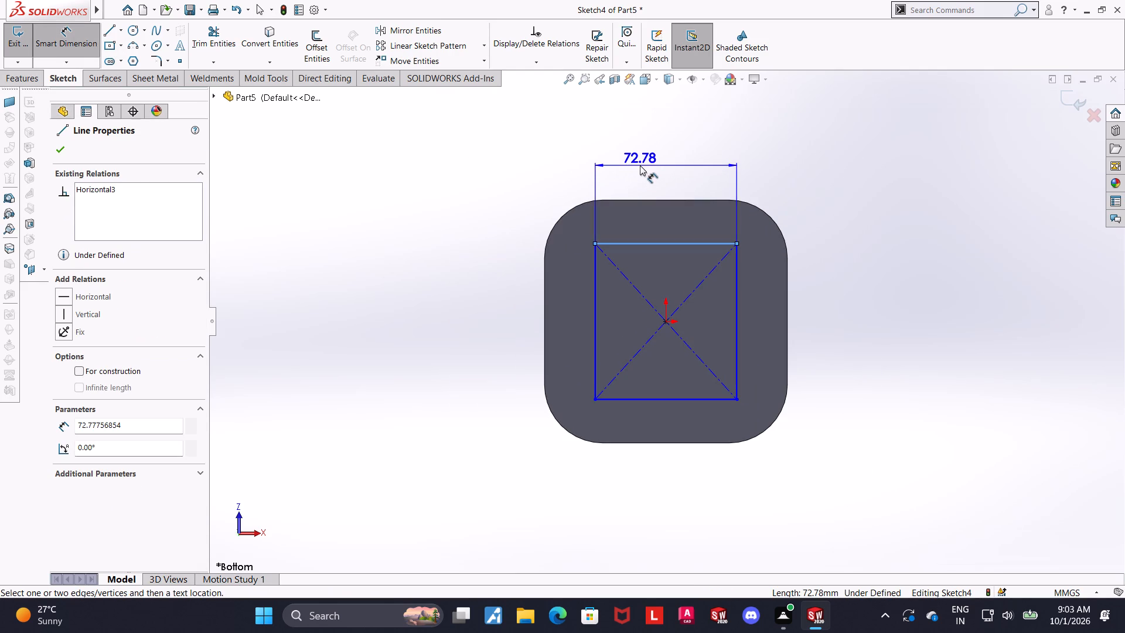
pyautogui.press('7')
pyautogui.press('5')
pyautogui.press('Return')
pyautogui.press('Escape')
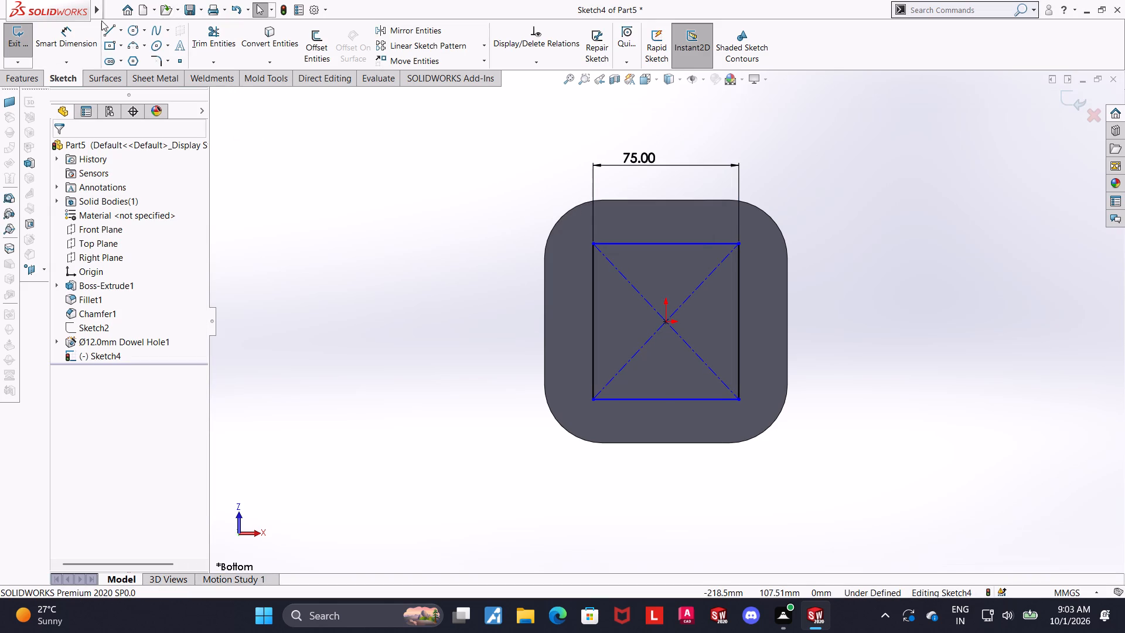
pyautogui.click(71, 42)
pyautogui.click(593, 307)
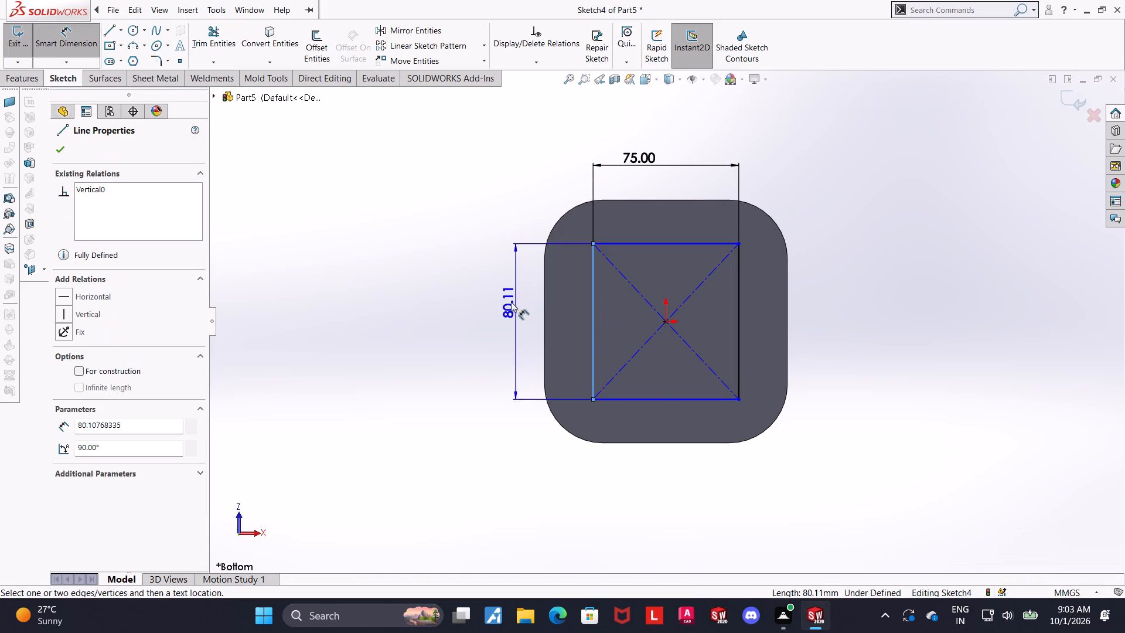
pyautogui.click(499, 304)
pyautogui.press('7')
pyautogui.press('5')
pyautogui.press('Return')
pyautogui.press('Escape')
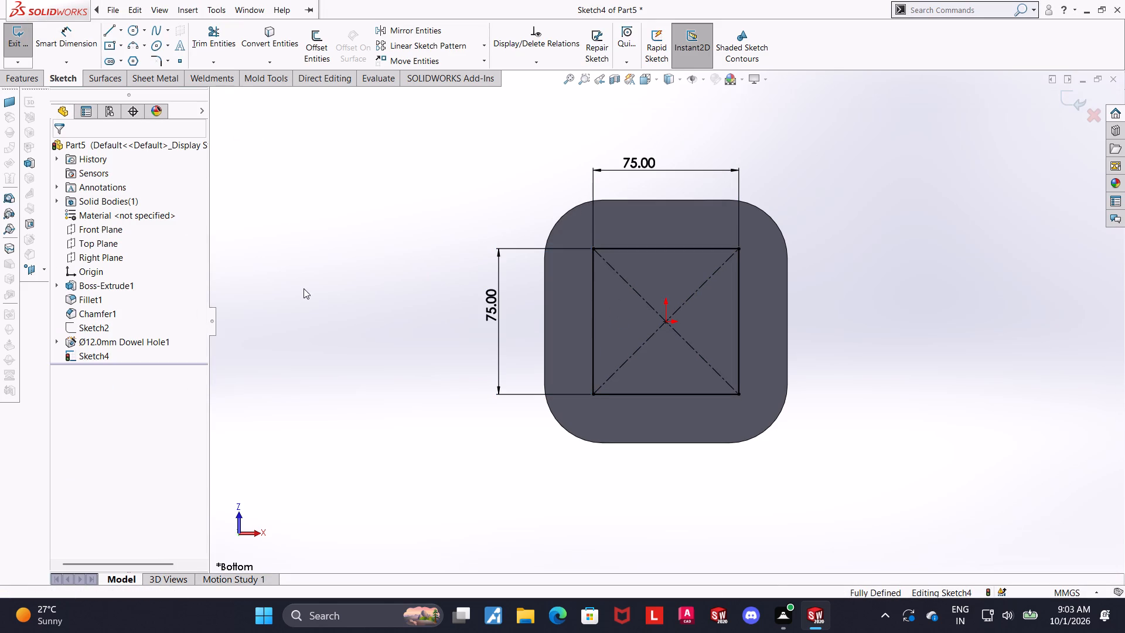
pyautogui.click(1082, 100)
# Start blind Ø12 mm dowel holes, 10 mm deep, on the bottom face, placing two at the 75 mm square's positive-Z corners.
pyautogui.scroll(2, 943, 216)
pyautogui.scroll(-2, 795, 333)
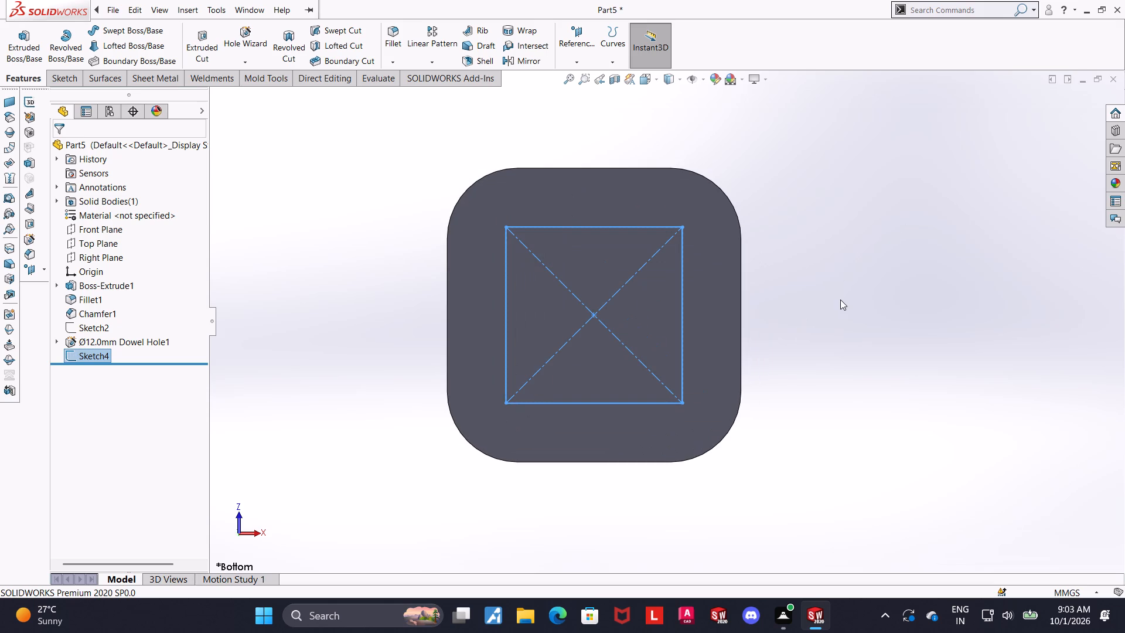
pyautogui.click(840, 300)
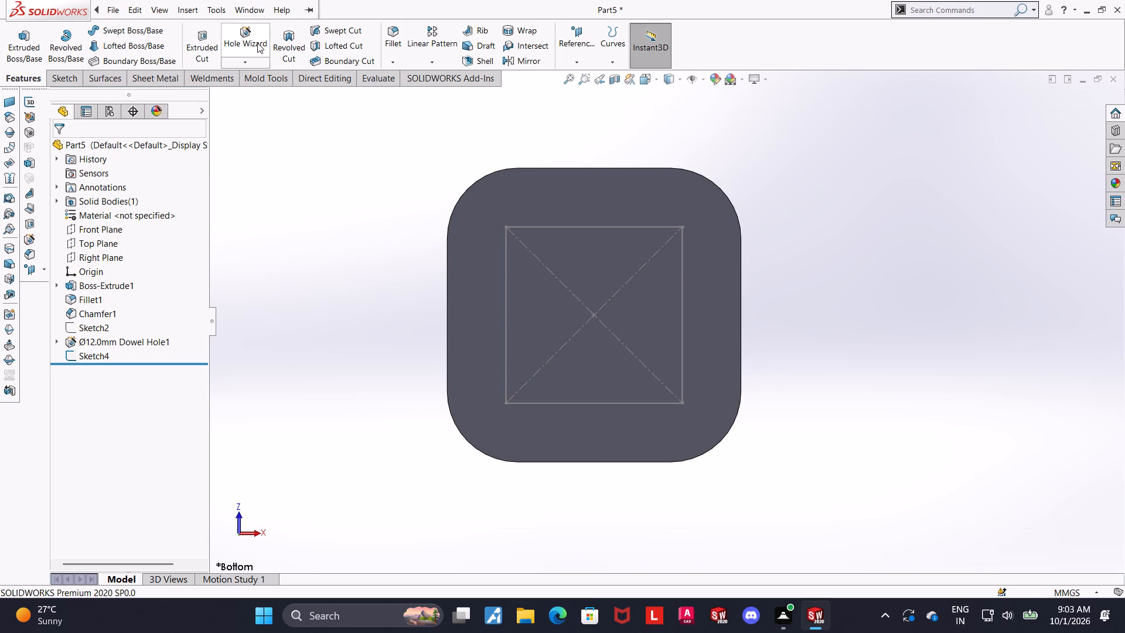
pyautogui.click(257, 43)
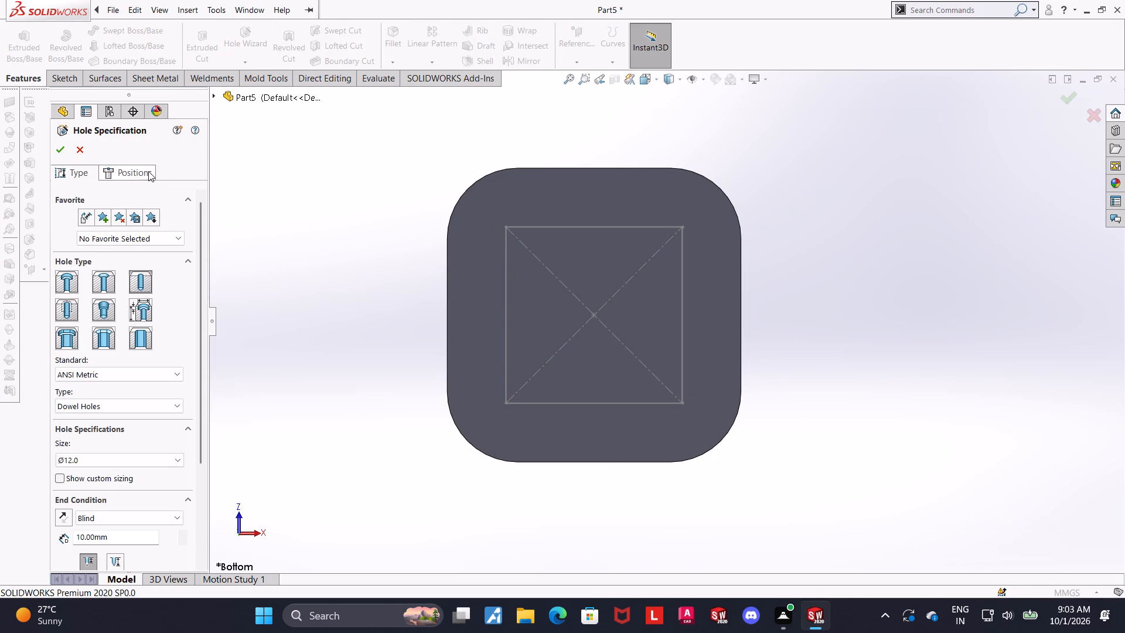
pyautogui.click(148, 171)
pyautogui.click(116, 299)
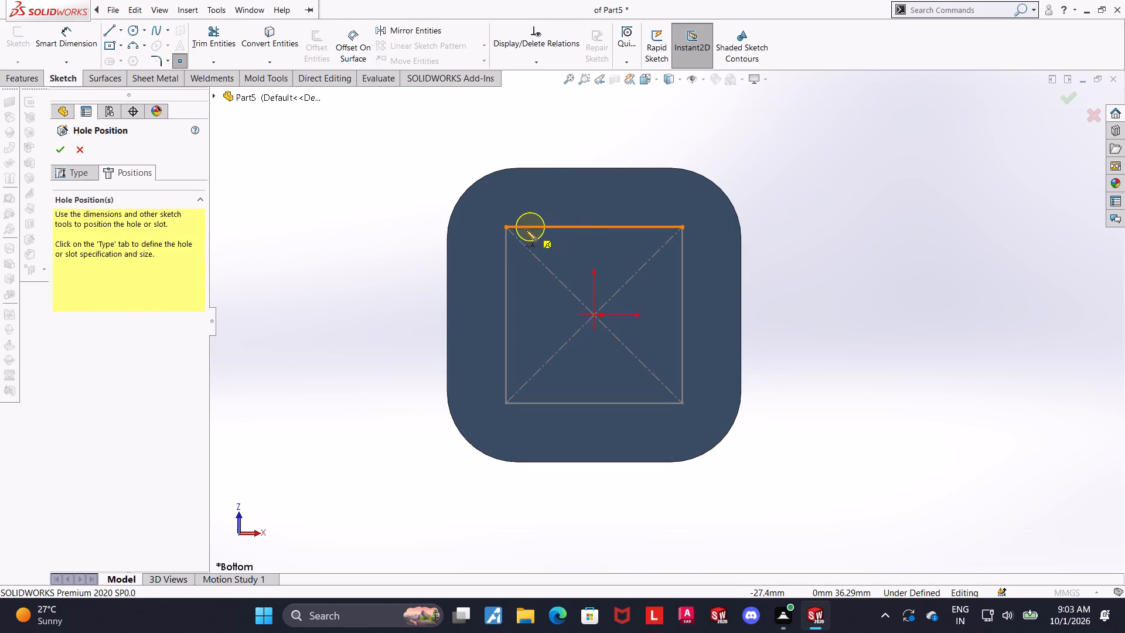
pyautogui.click(506, 228)
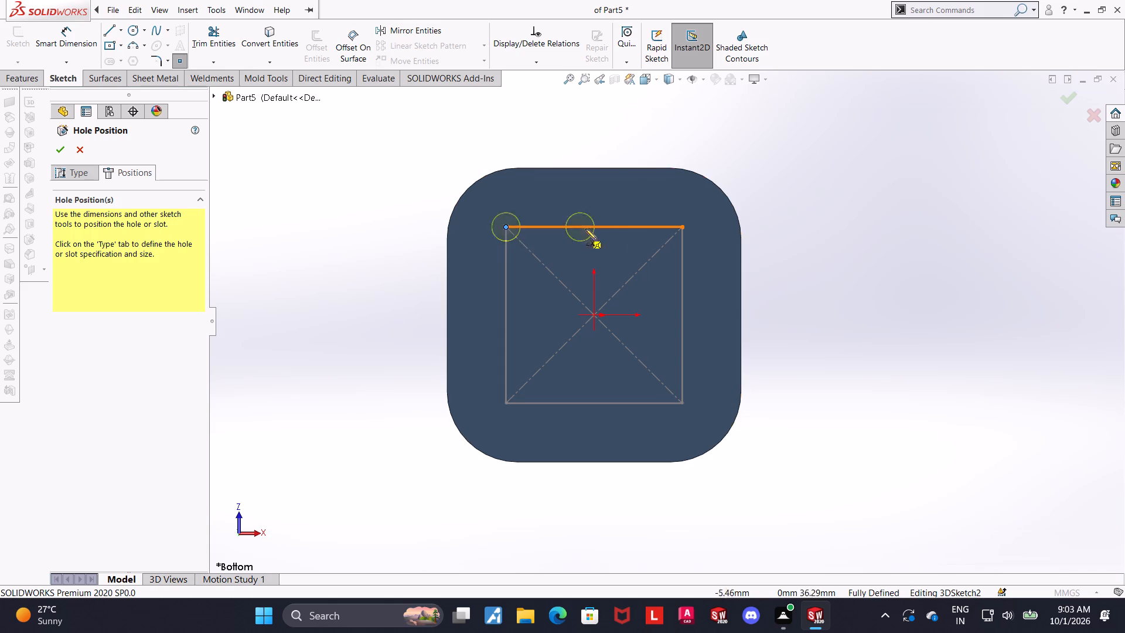
pyautogui.click(681, 227)
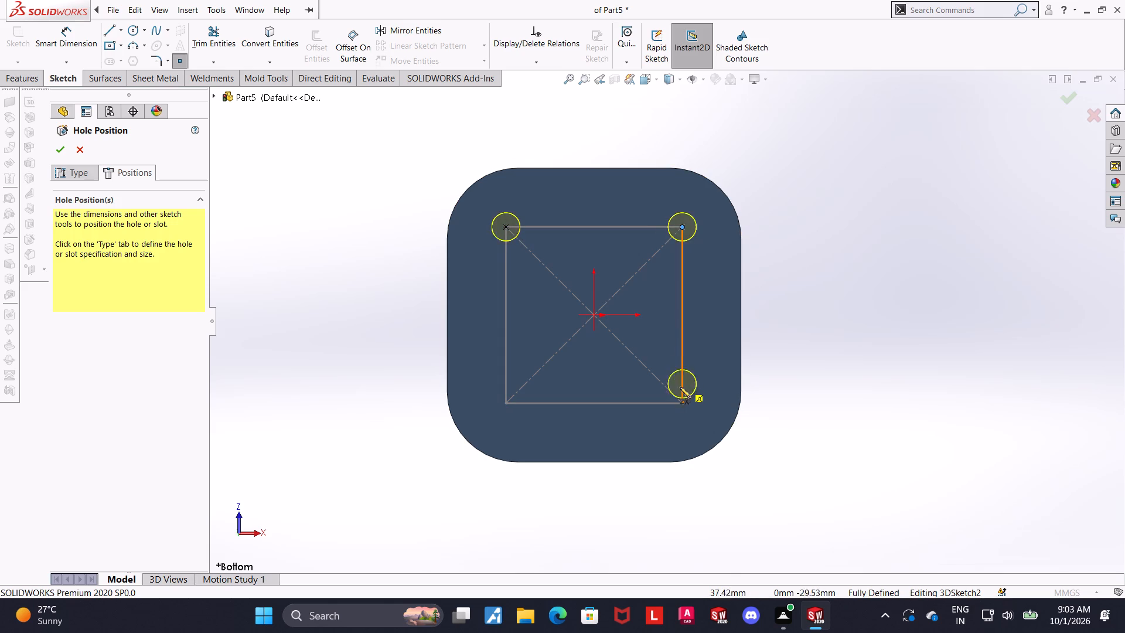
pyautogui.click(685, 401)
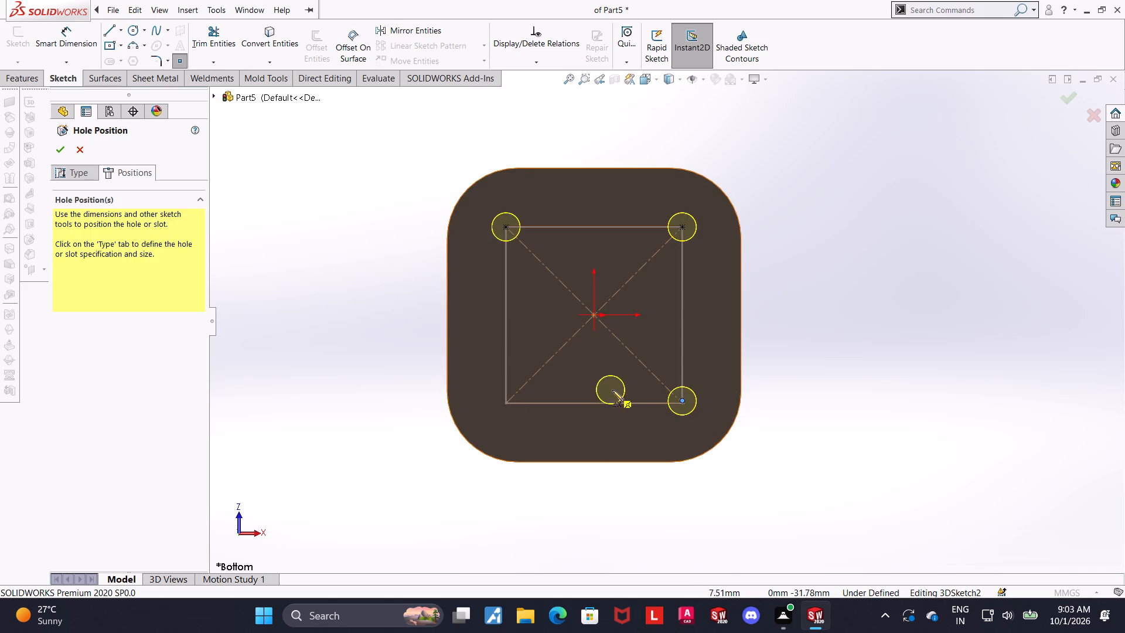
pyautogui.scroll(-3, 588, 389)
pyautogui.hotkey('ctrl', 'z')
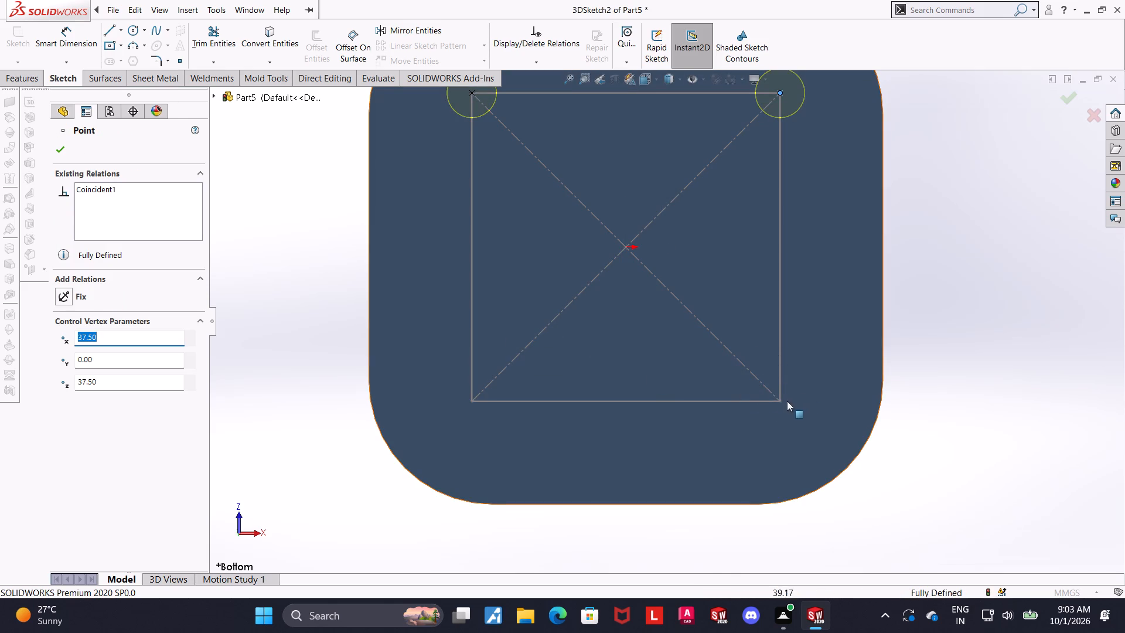
# Place two more dowel holes at the 75 mm square's remaining two corners and finish the hole feature.
pyautogui.click(57, 154)
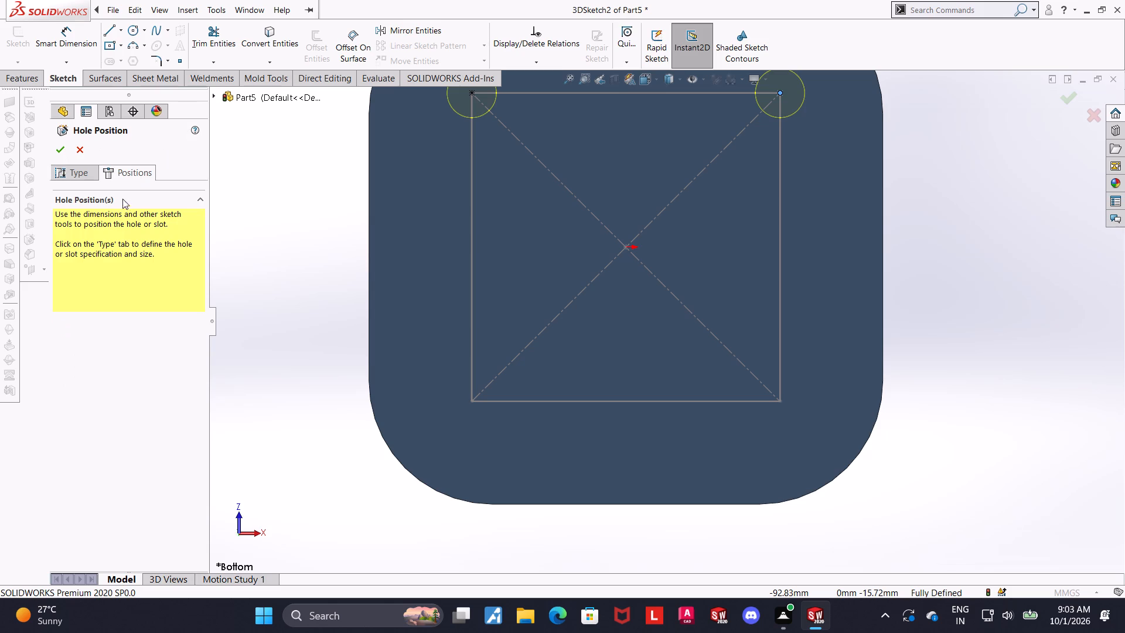
pyautogui.click(82, 167)
pyautogui.click(118, 166)
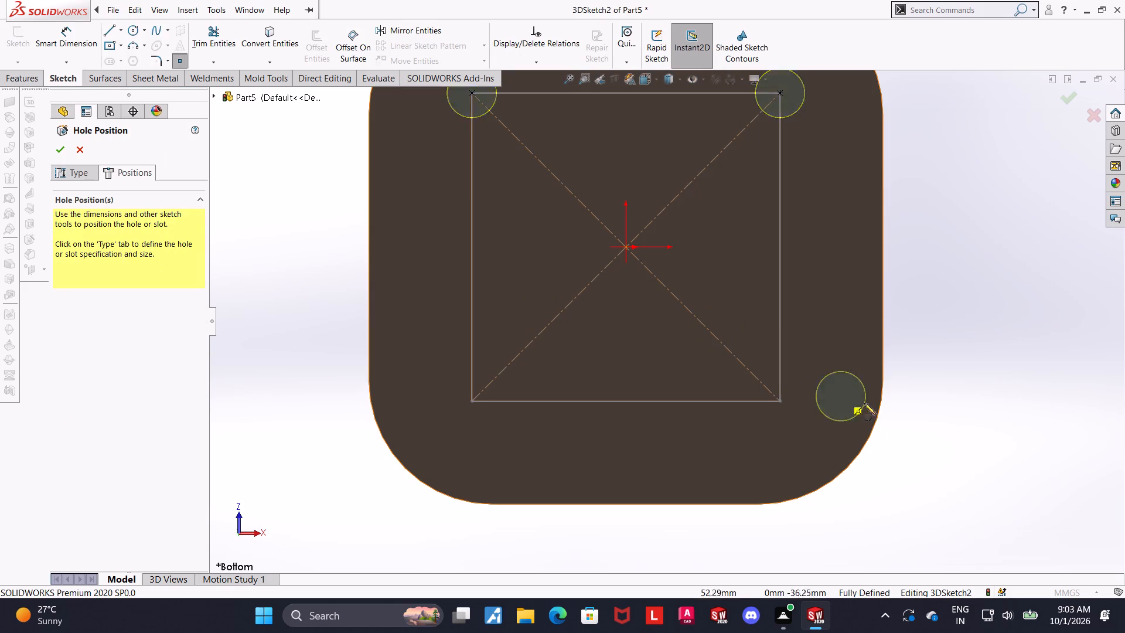
pyautogui.click(780, 404)
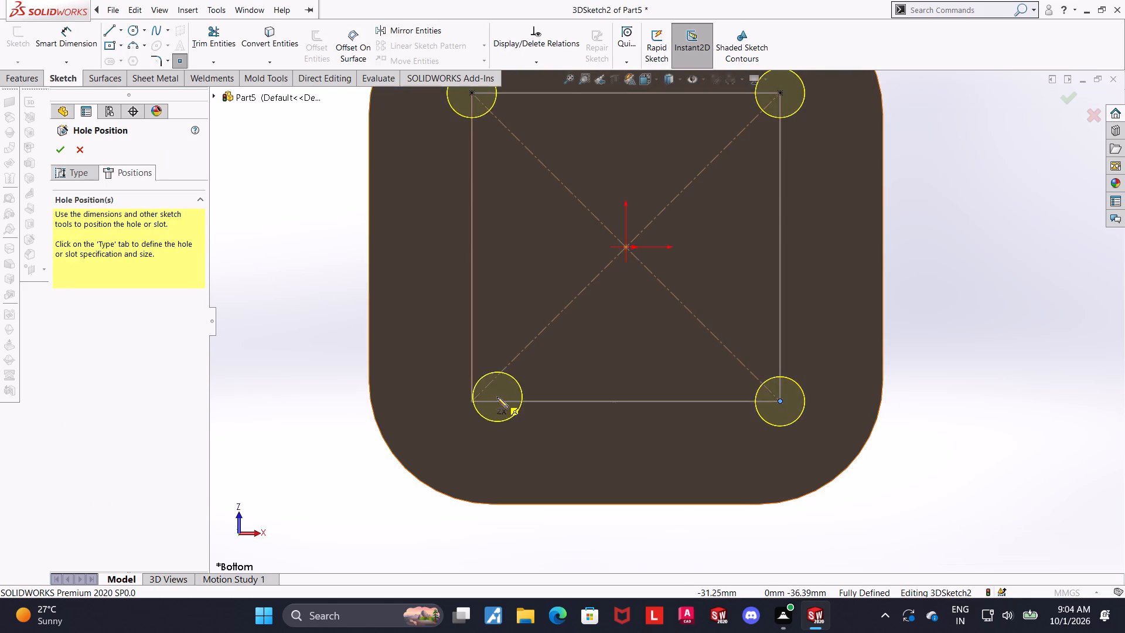
pyautogui.click(470, 403)
pyautogui.scroll(3, 521, 338)
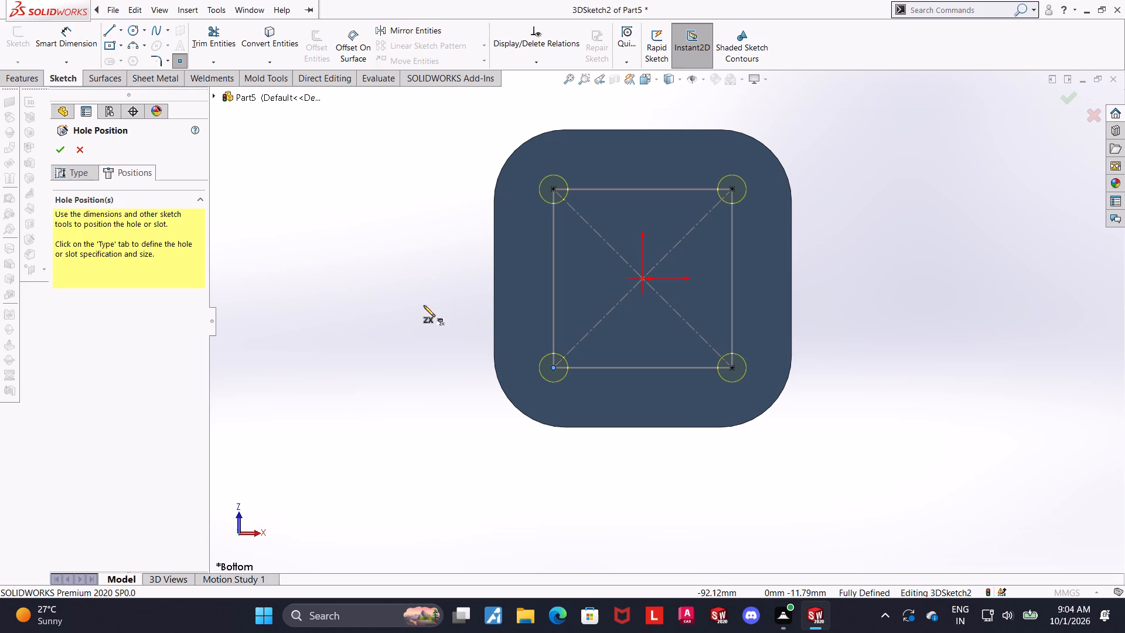
pyautogui.click(63, 155)
pyautogui.click(922, 245)
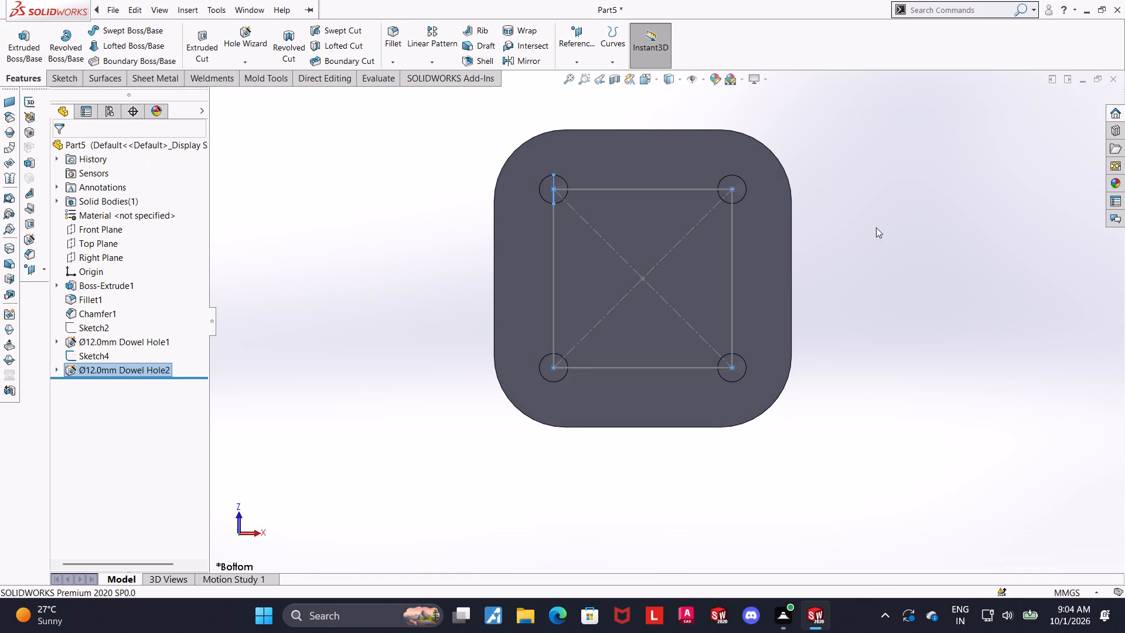
# Hide the 75 mm square layout sketch on the bottom face.
pyautogui.moveTo(874, 225); pyautogui.dragTo(887, 352, button='middle')
pyautogui.rightClick(95, 354)
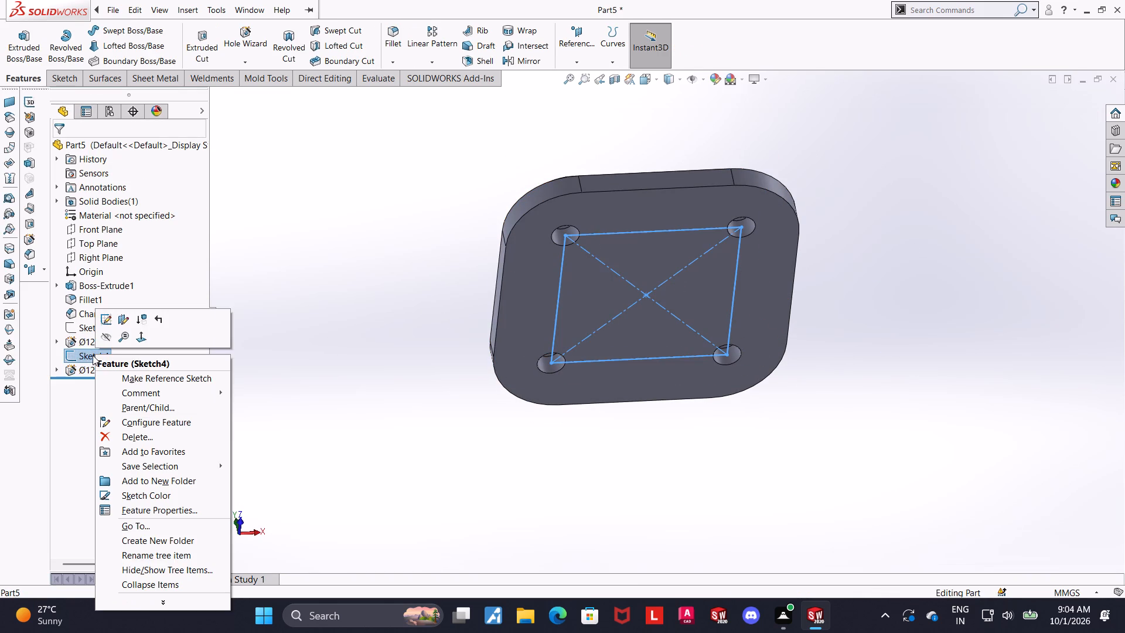
pyautogui.click(107, 332)
pyautogui.click(954, 315)
pyautogui.moveTo(896, 189); pyautogui.dragTo(901, 323, button='middle')
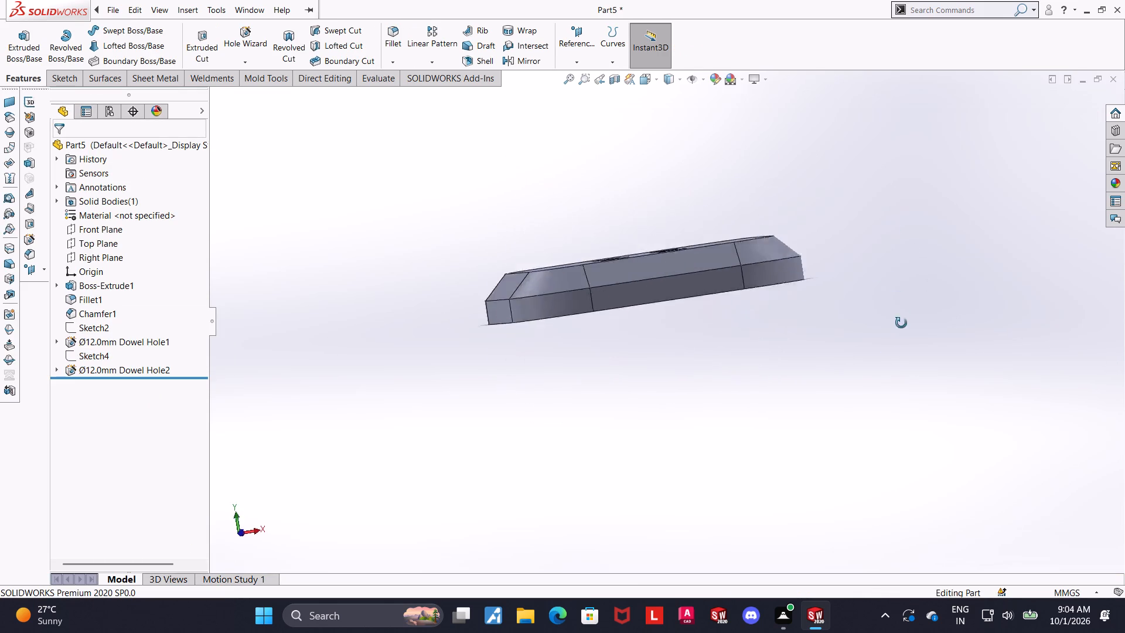
pyautogui.moveTo(901, 323); pyautogui.dragTo(900, 433, button='middle')
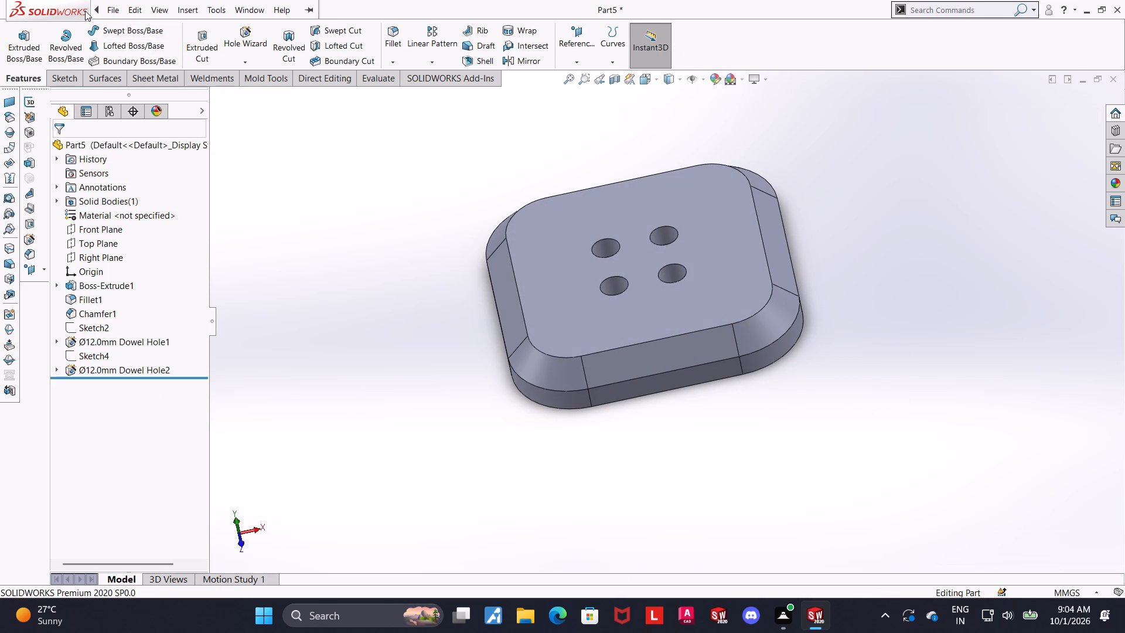
# Save the finished fifth plate in the Downloads folder as "tiered pyramid configuration 5".
pyautogui.click(135, 159)
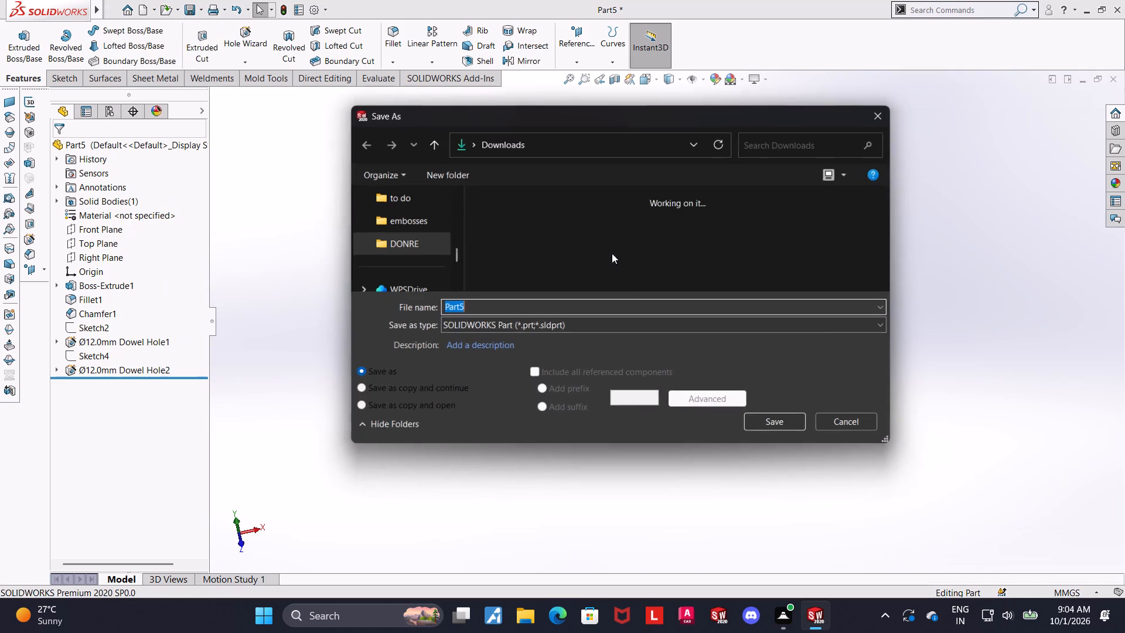
pyautogui.scroll(-1, 611, 244)
pyautogui.write('to')
pyautogui.press('BackSpace')
pyautogui.write('iered pyramid configuration')
pyautogui.press('space')
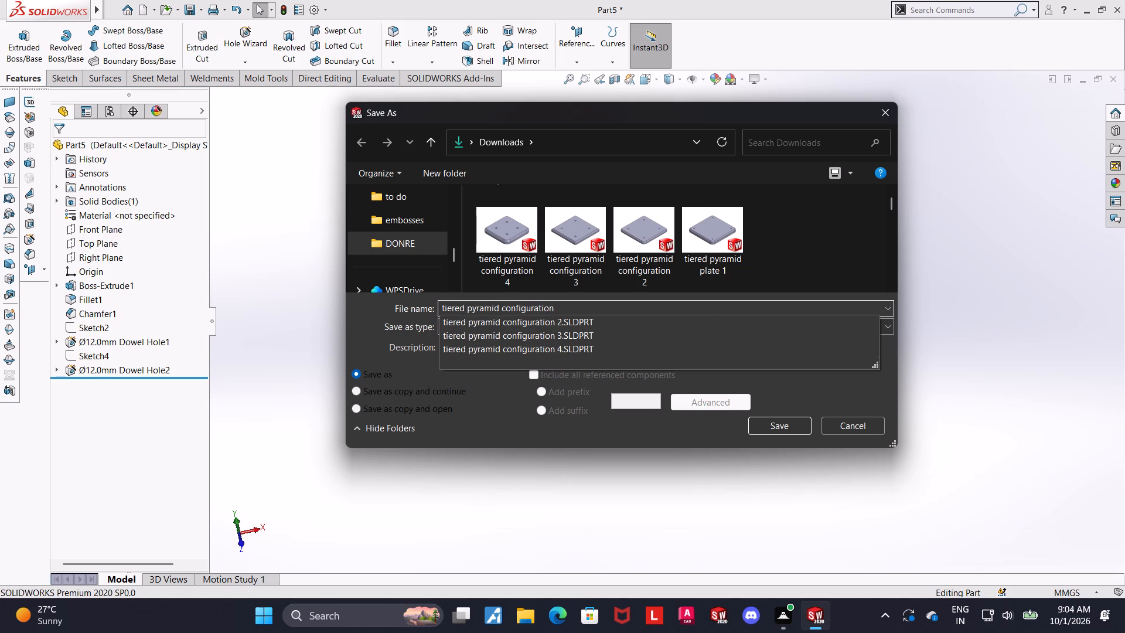
pyautogui.press('5')
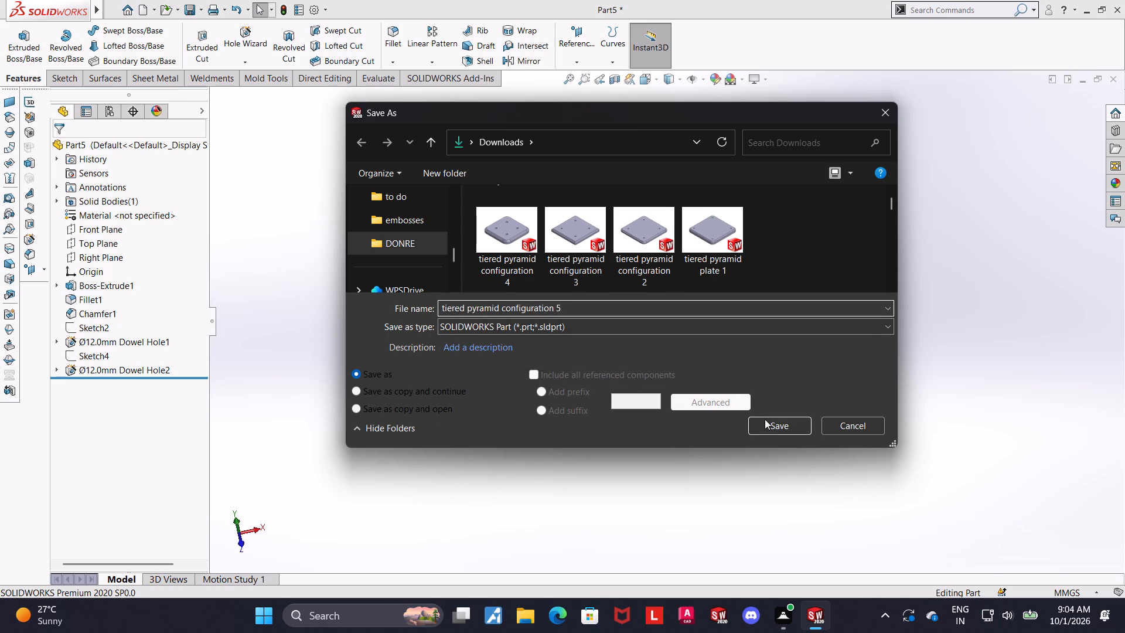
pyautogui.click(800, 423)
# Create a new part document for the sixth plate.
pyautogui.scroll(-1, 672, 394)
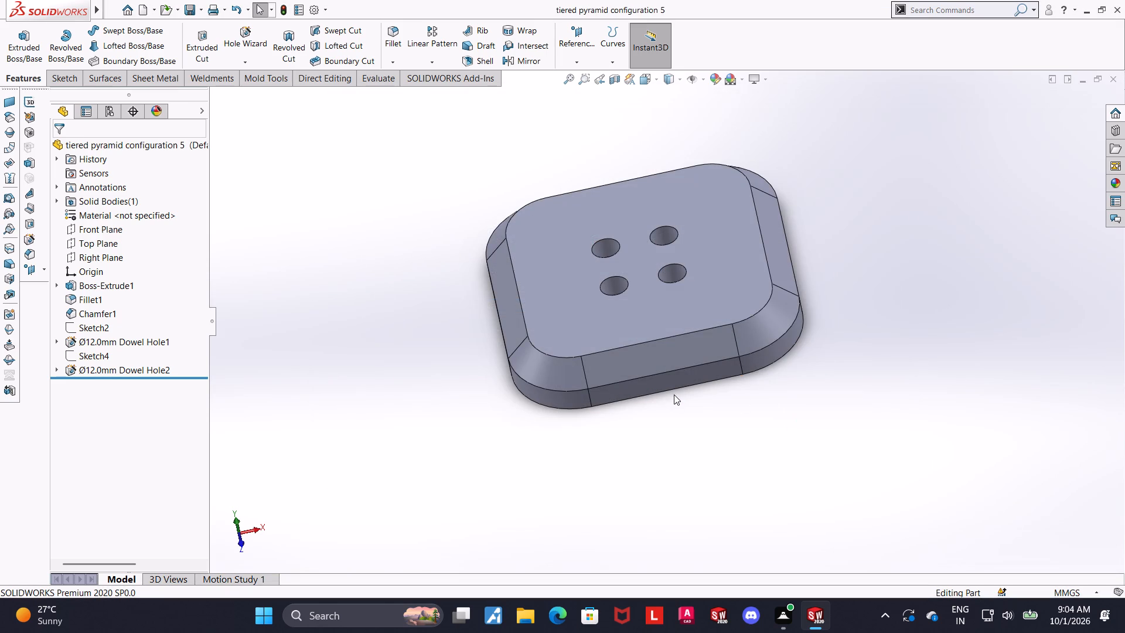
pyautogui.scroll(4, 819, 362)
pyautogui.scroll(-3, 640, 180)
pyautogui.click(1061, 474)
pyautogui.scroll(2, 839, 438)
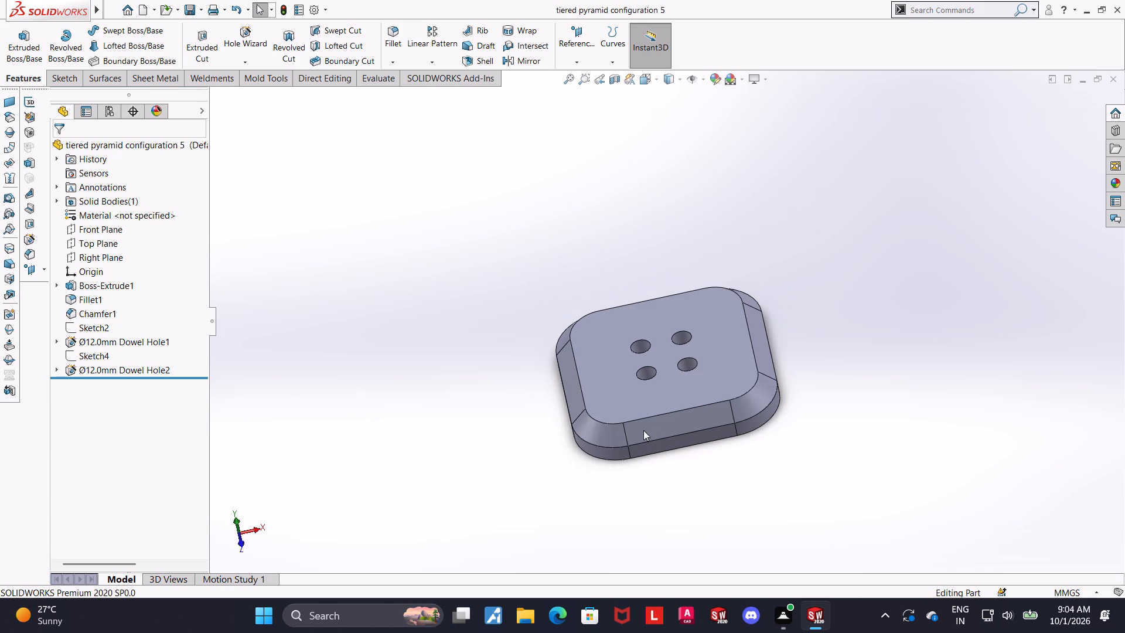
pyautogui.scroll(-2, 643, 430)
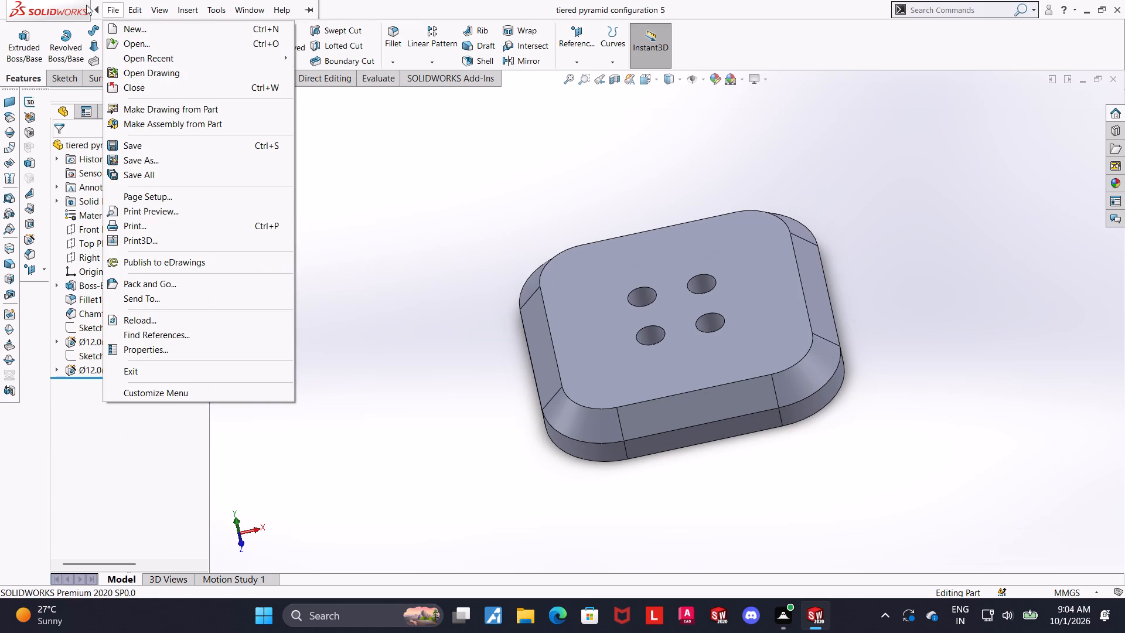
pyautogui.click(120, 30)
pyautogui.doubleClick(278, 309)
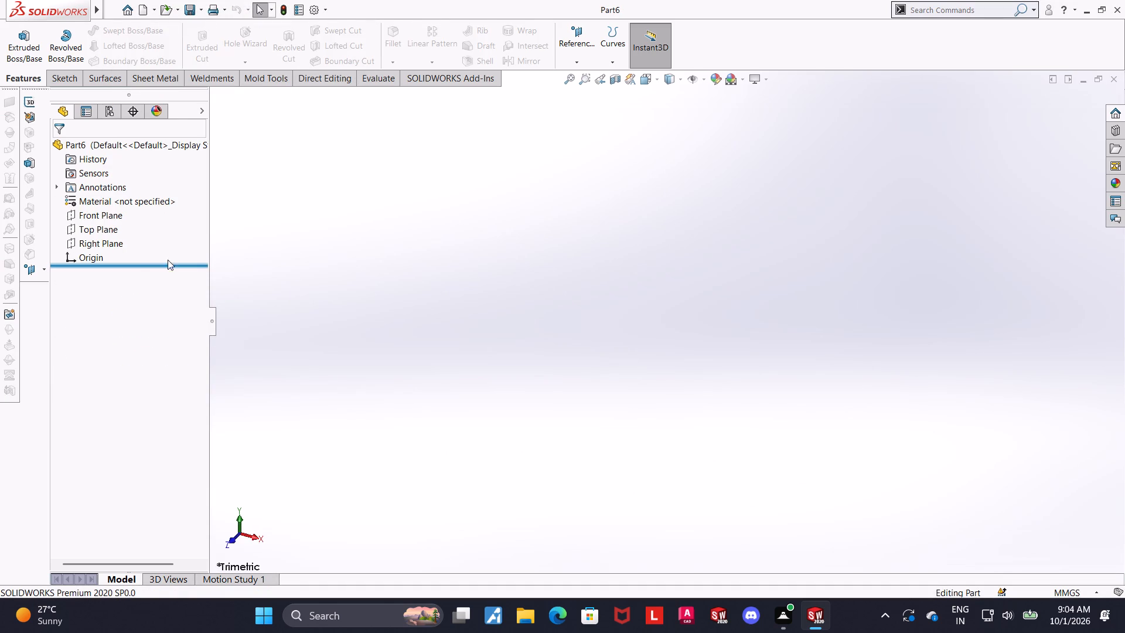
# Sketch a centre rectangle about 109 mm wide on the Top Plane, centred on the origin.
pyautogui.click(107, 227)
pyautogui.click(114, 213)
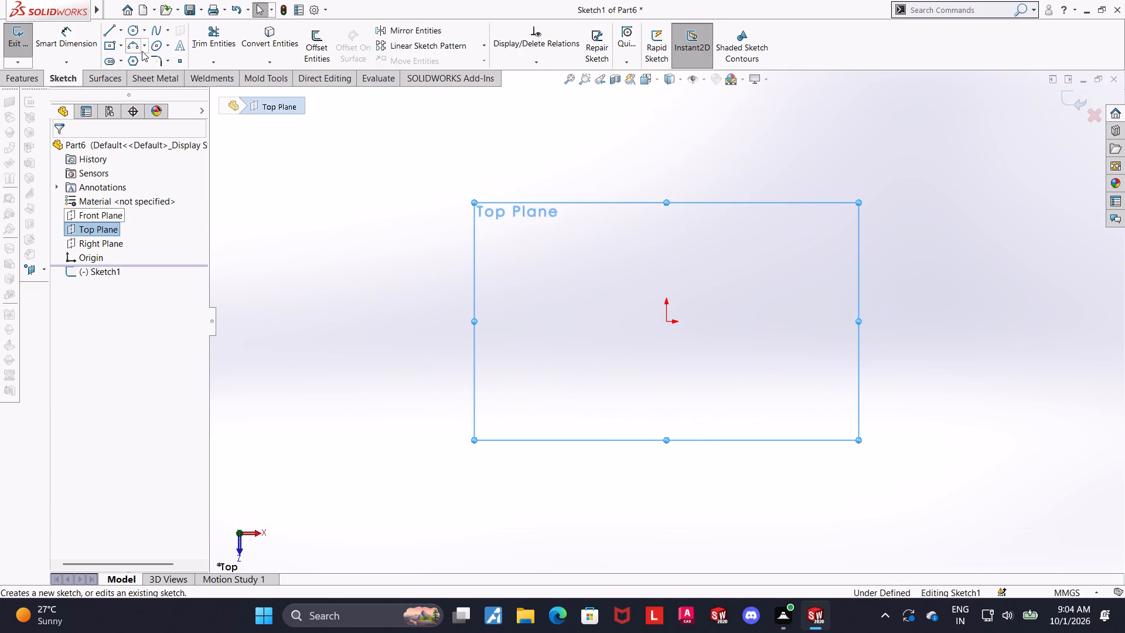
pyautogui.click(108, 44)
pyautogui.click(664, 323)
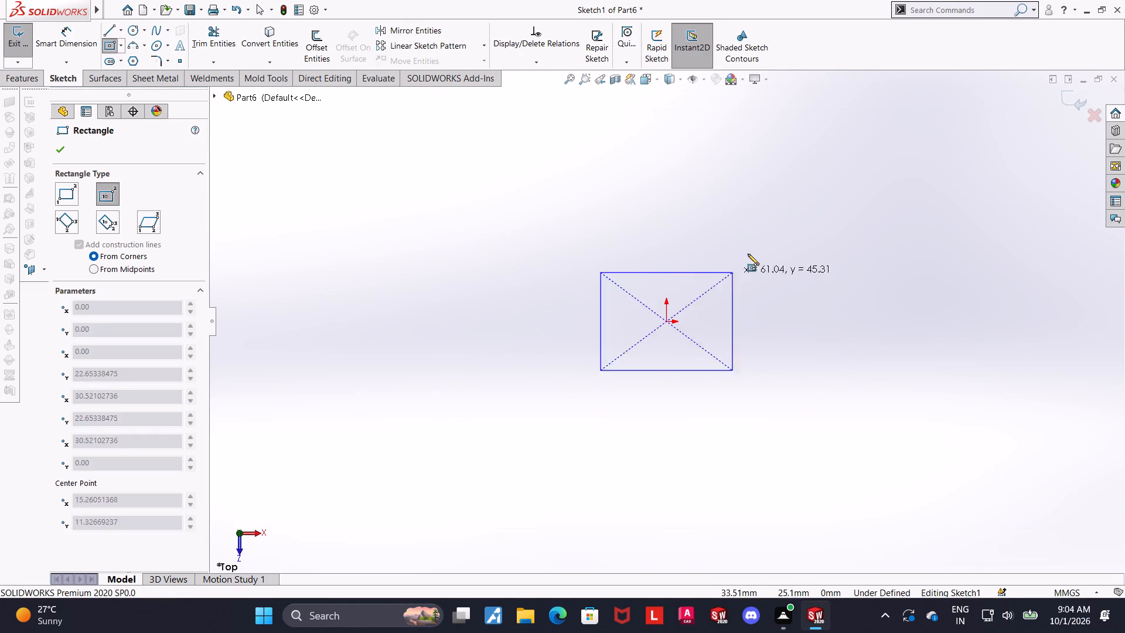
pyautogui.click(784, 206)
pyautogui.press('Escape')
# Dimension the rectangle to 75 mm wide and 75 mm high, and exit the sketch.
pyautogui.click(80, 49)
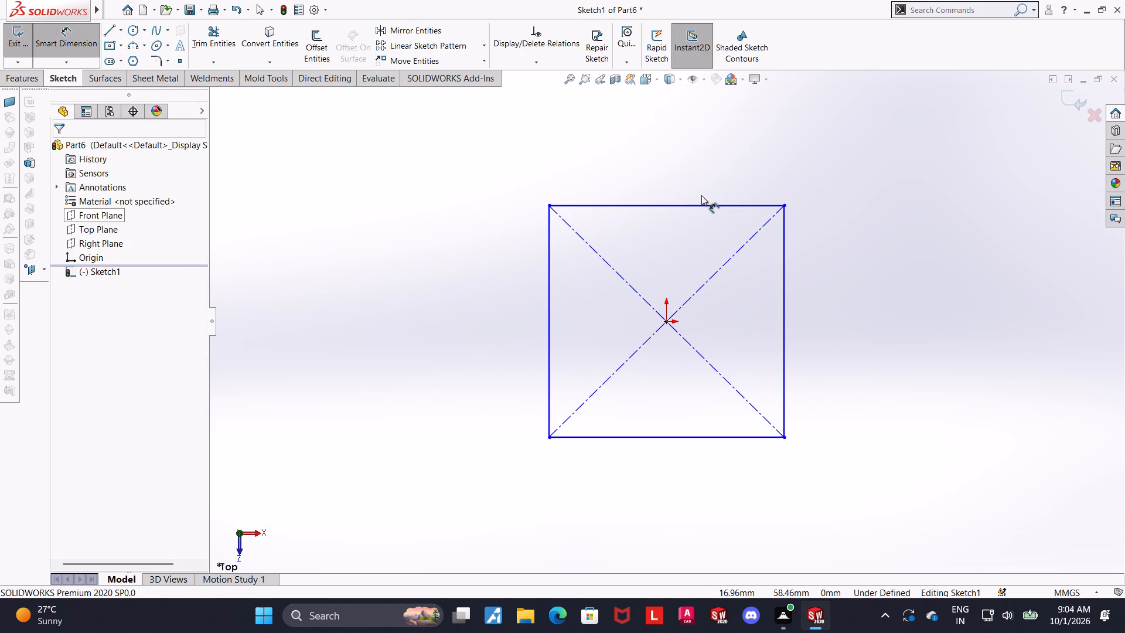
pyautogui.click(700, 206)
pyautogui.click(695, 162)
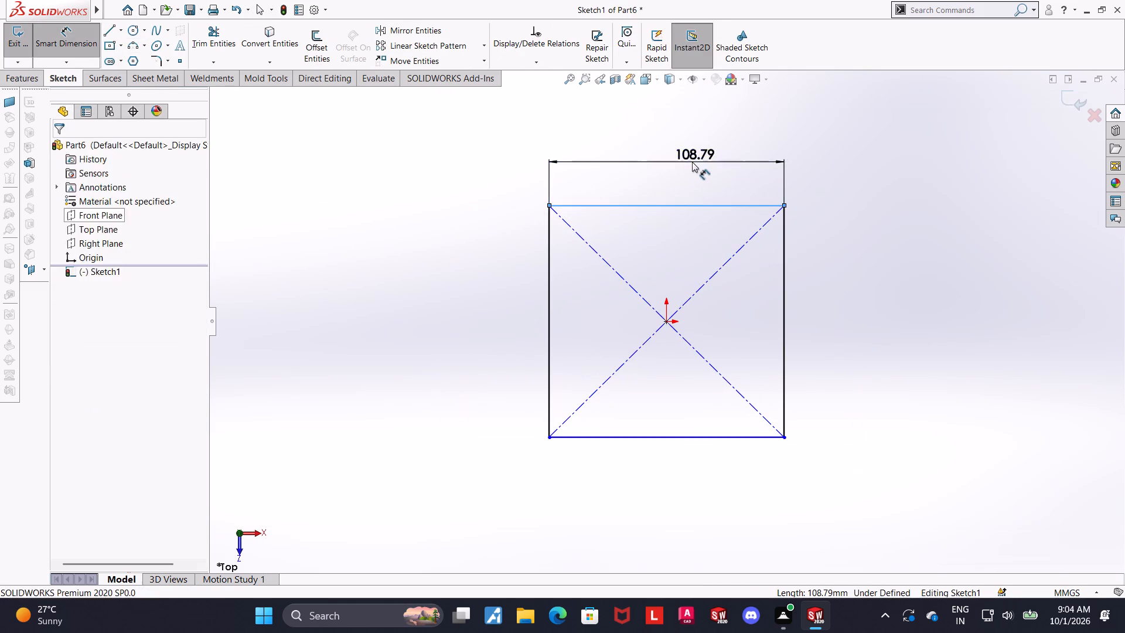
pyautogui.write('75')
pyautogui.press('Return')
pyautogui.press('Escape')
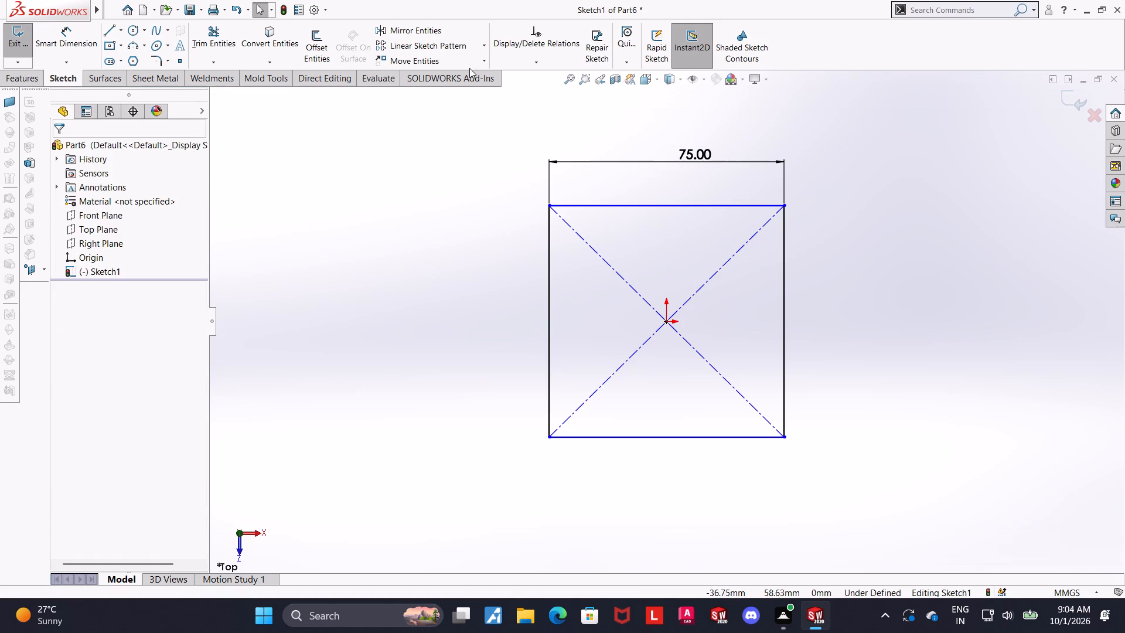
pyautogui.click(62, 39)
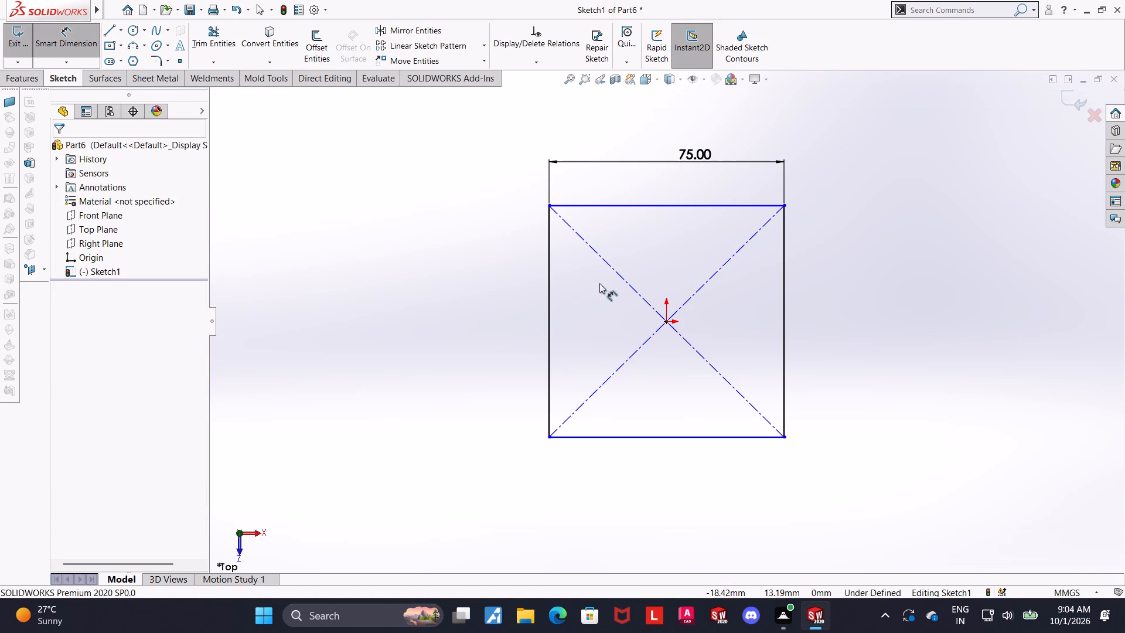
pyautogui.click(550, 300)
pyautogui.click(511, 298)
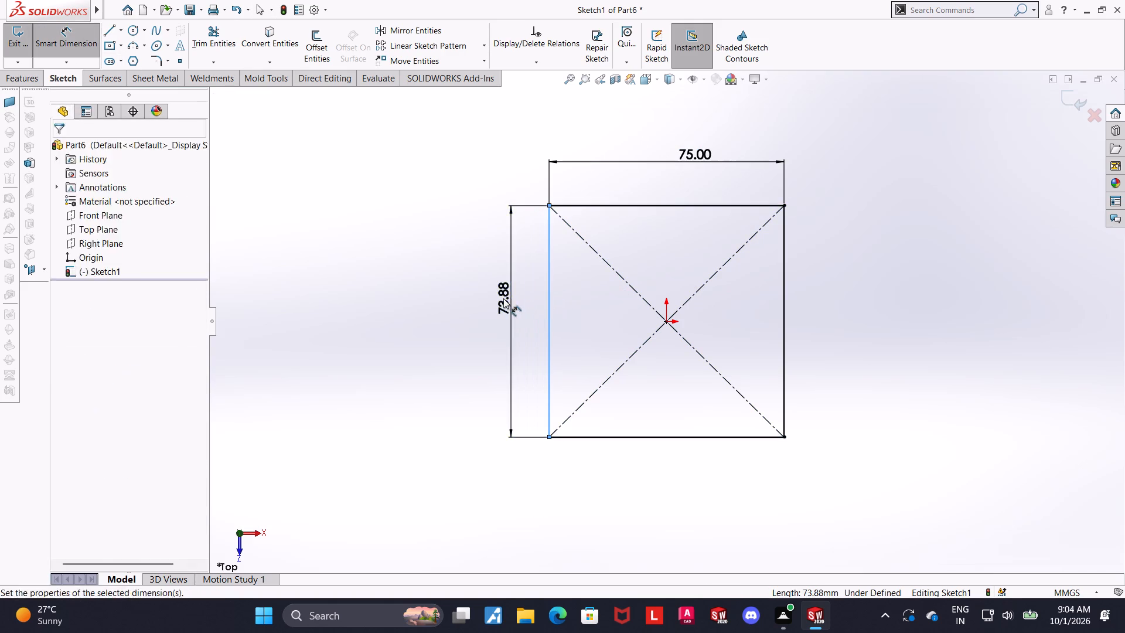
pyautogui.write('75')
pyautogui.press('Return')
pyautogui.press('Escape')
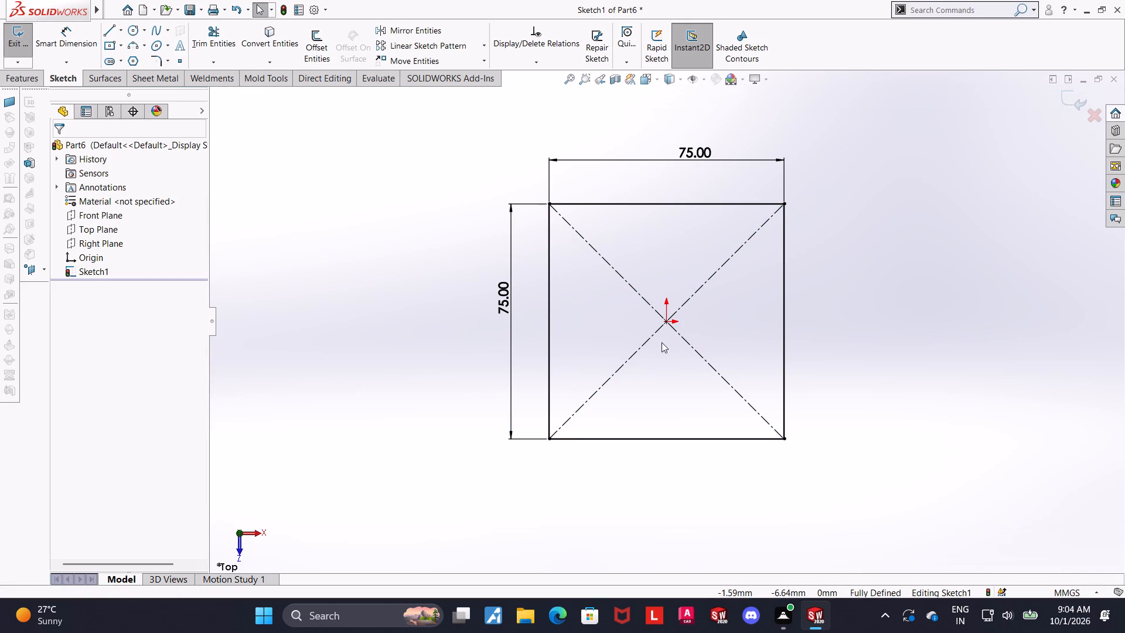
pyautogui.click(1066, 104)
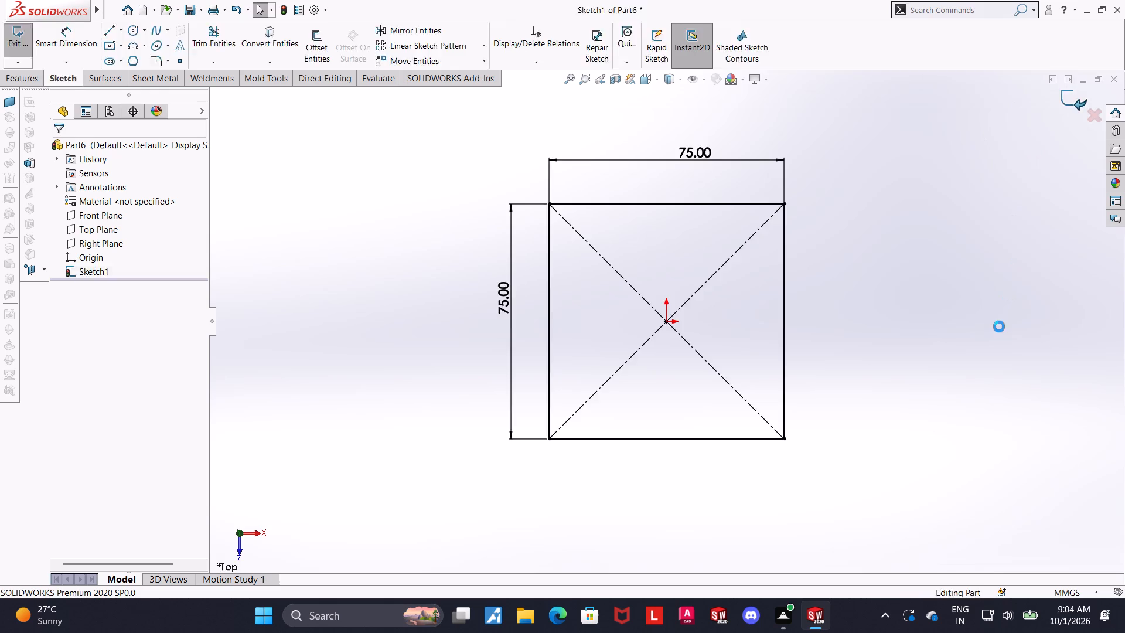
# Extrude the 75 mm square upward as a blind boss 20 mm thick.
pyautogui.moveTo(967, 373); pyautogui.dragTo(972, 275, button='middle')
pyautogui.click(13, 47)
pyautogui.moveTo(384, 250); pyautogui.dragTo(366, 245, button='middle')
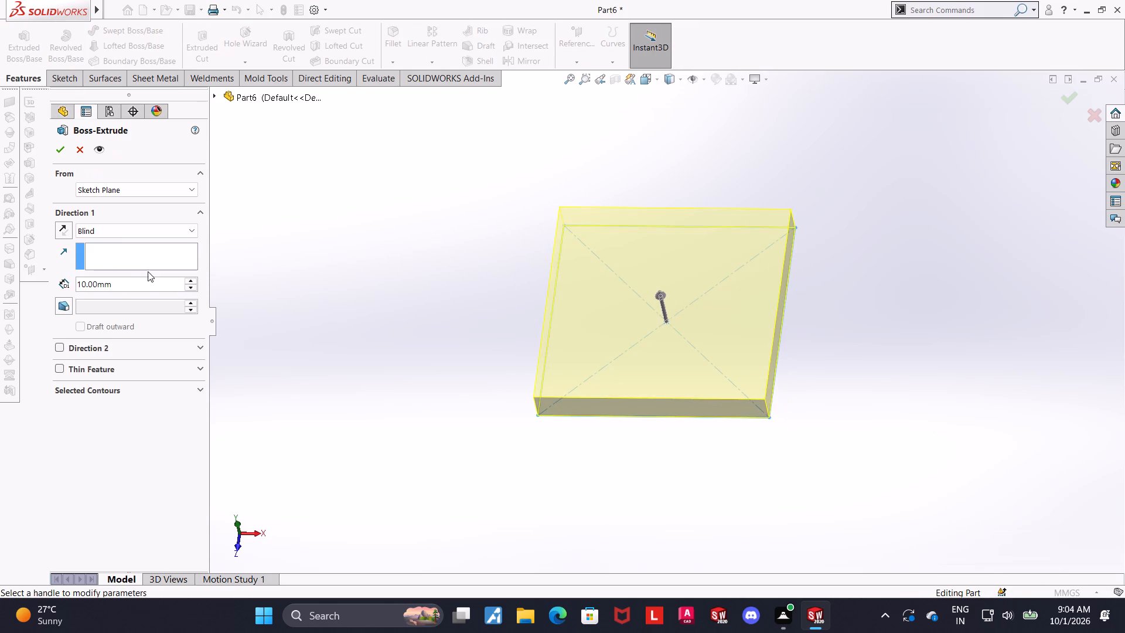
pyautogui.click(142, 284)
pyautogui.moveTo(142, 284); pyautogui.dragTo(45, 281)
pyautogui.moveTo(134, 285); pyautogui.dragTo(41, 278)
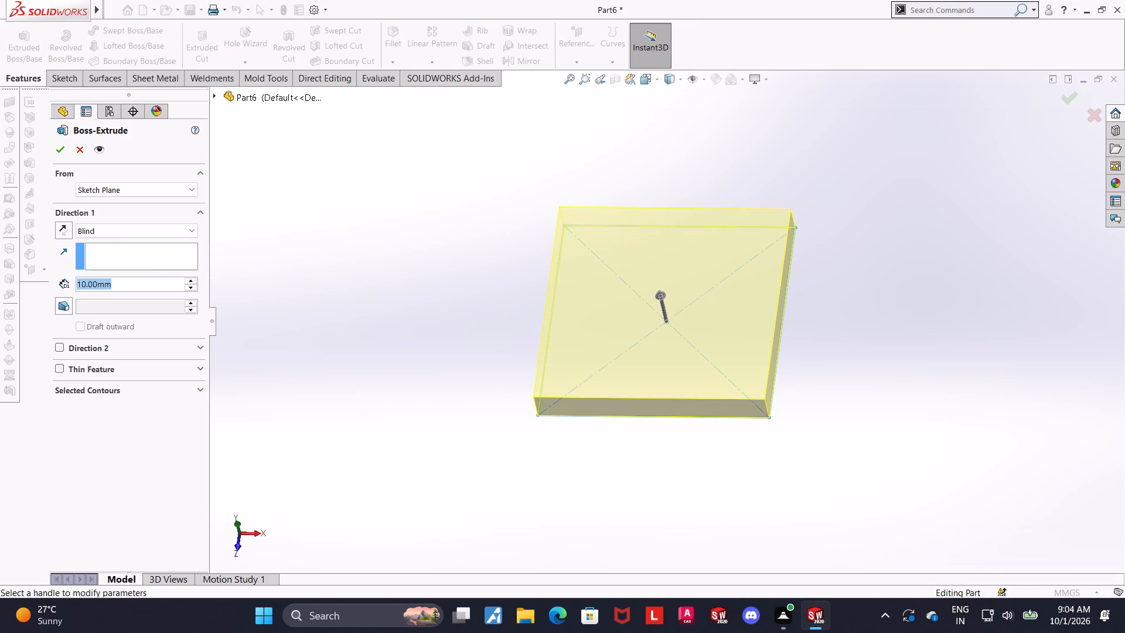
pyautogui.moveTo(41, 278); pyautogui.dragTo(0, 277)
pyautogui.write('20')
pyautogui.press('Return')
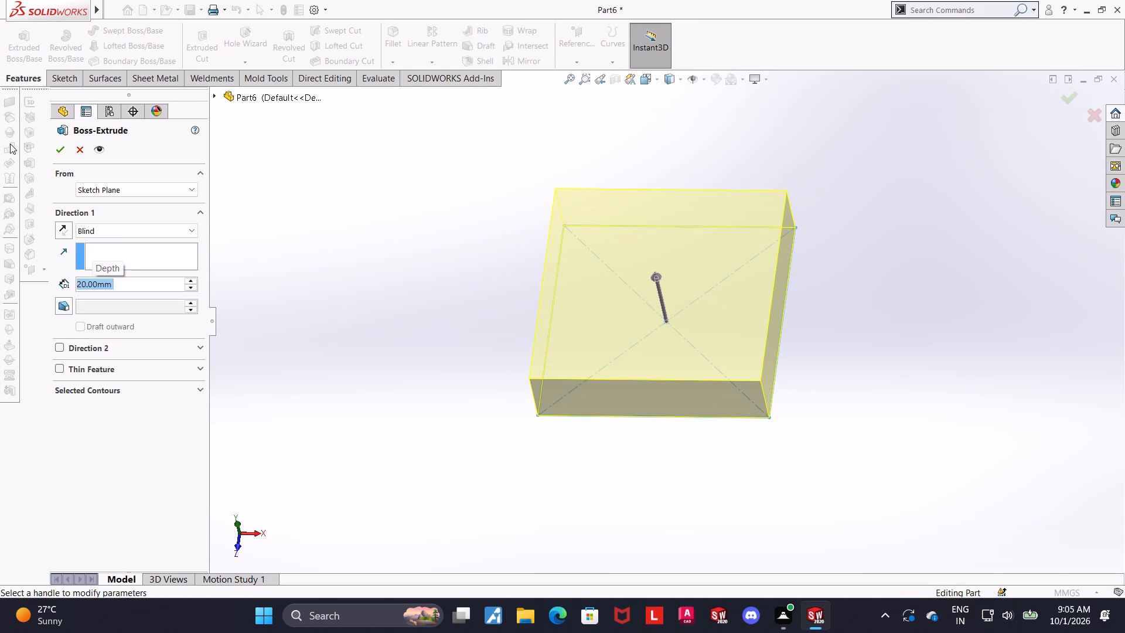
pyautogui.doubleClick(51, 149)
pyautogui.moveTo(496, 412); pyautogui.dragTo(508, 410)
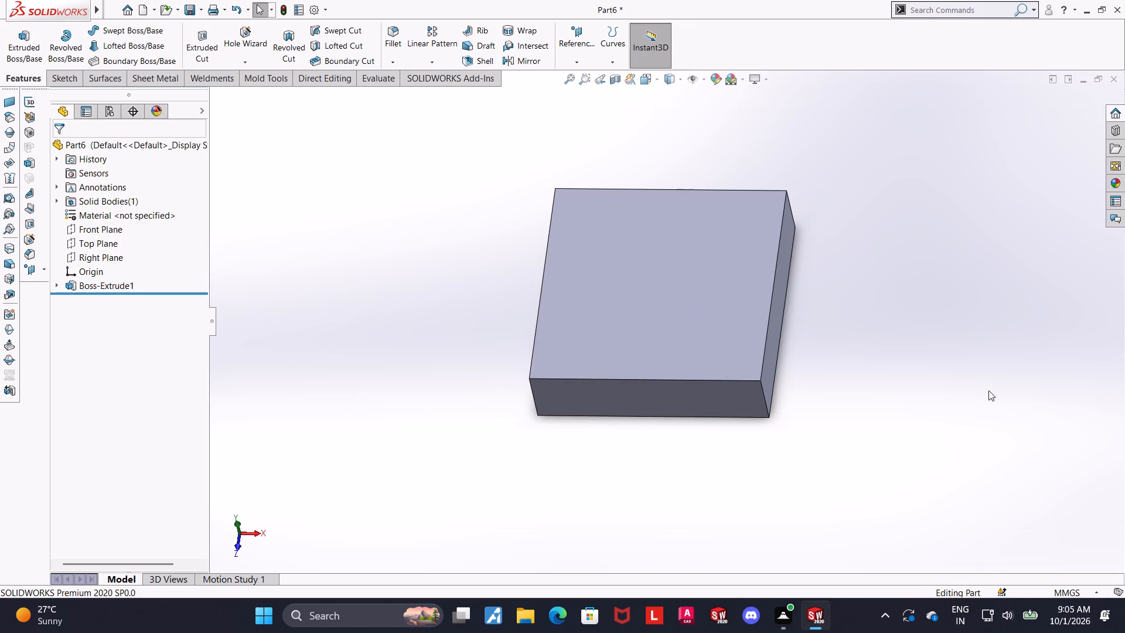
# Fillet the four vertical corner edges of the block with a 30 mm radius.
pyautogui.scroll(-1, 942, 384)
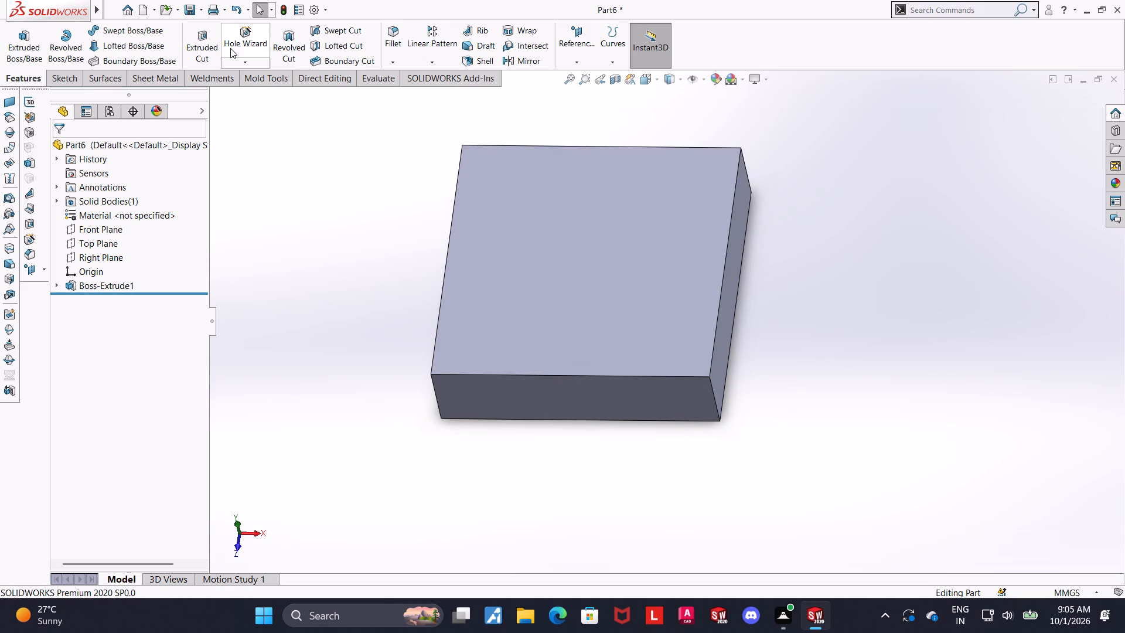
pyautogui.click(398, 46)
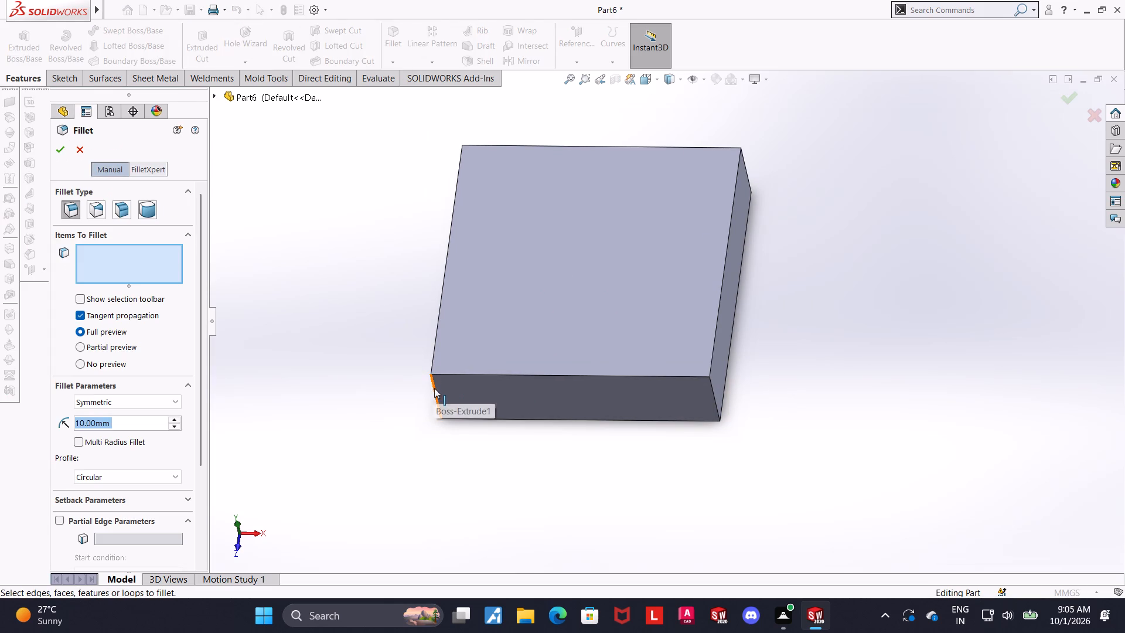
pyautogui.click(434, 388)
pyautogui.click(711, 389)
pyautogui.moveTo(725, 139); pyautogui.dragTo(746, 400, button='middle')
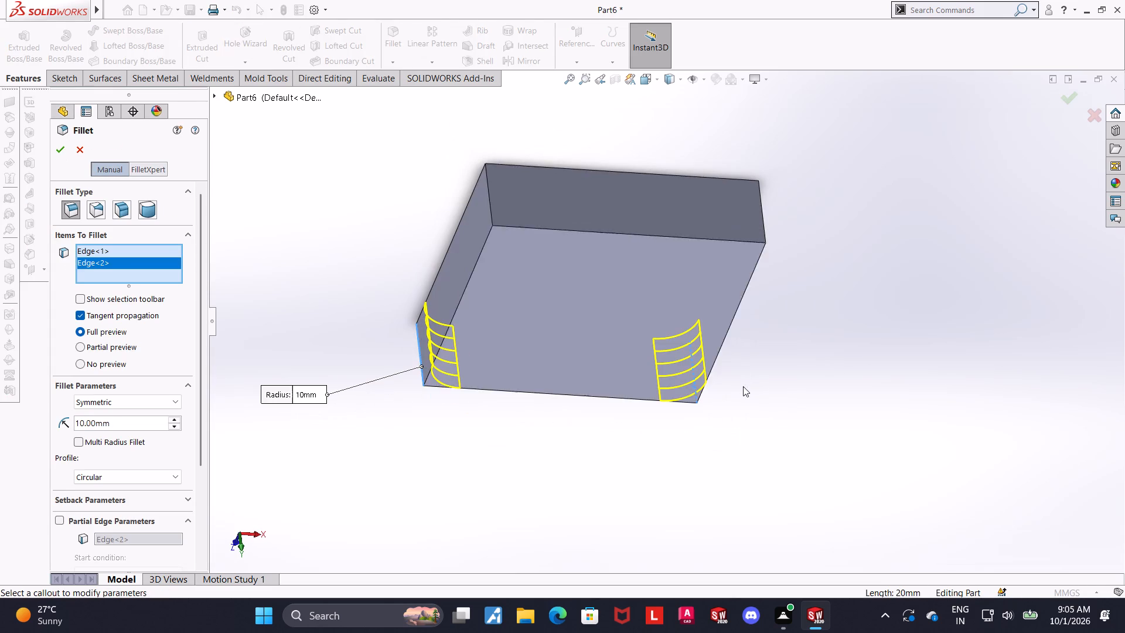
pyautogui.click(763, 224)
pyautogui.click(489, 204)
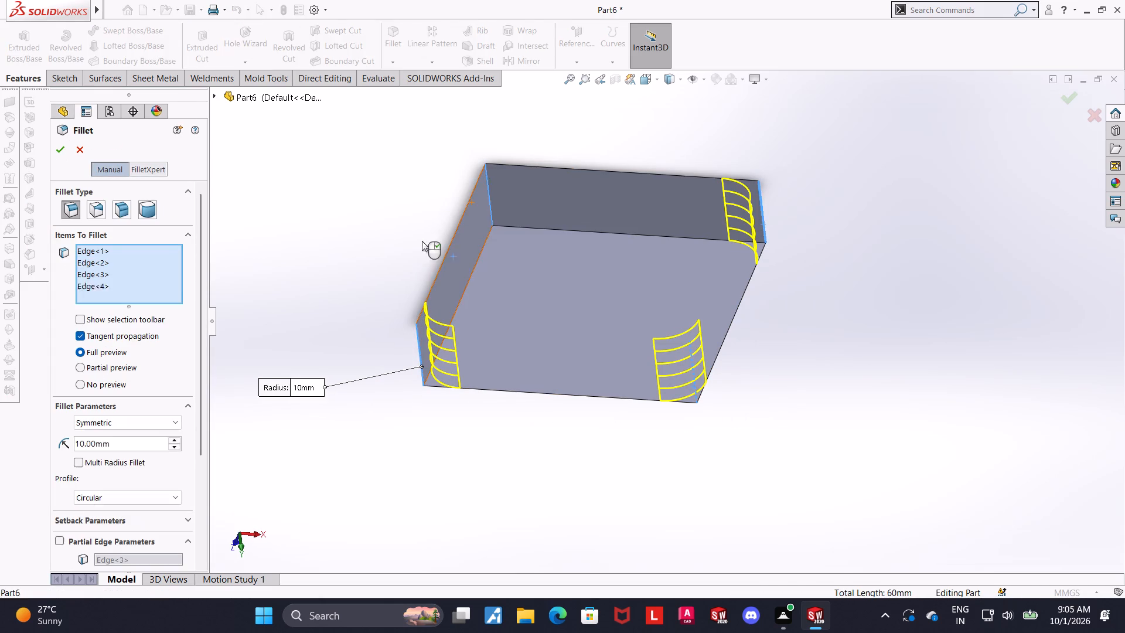
pyautogui.write('30')
pyautogui.press('Return')
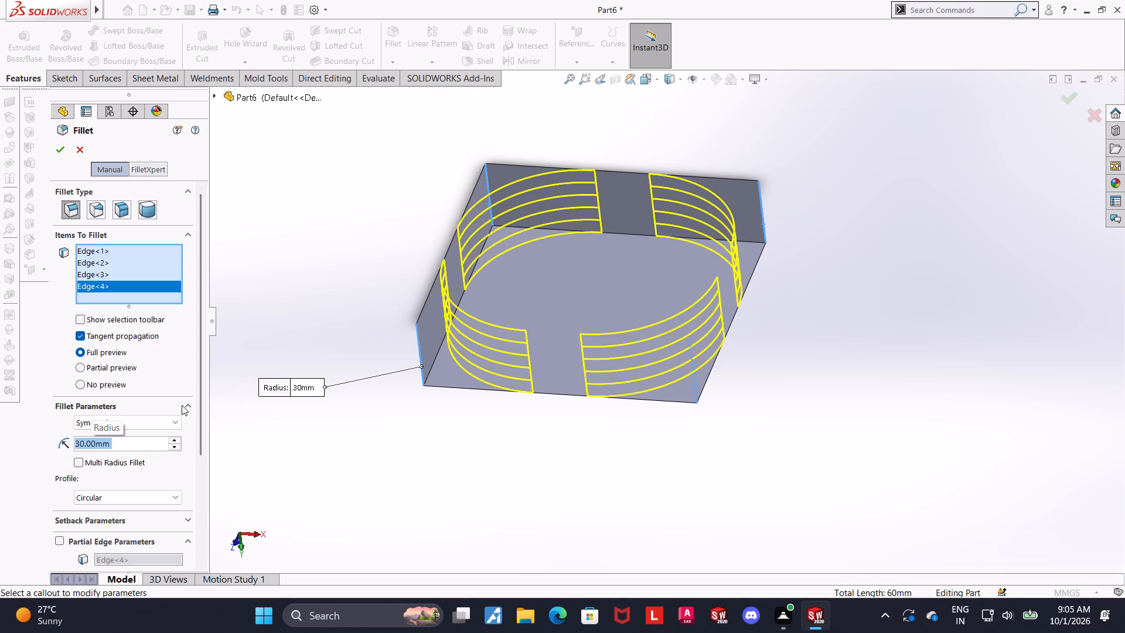
pyautogui.moveTo(850, 420); pyautogui.dragTo(838, 164, button='middle')
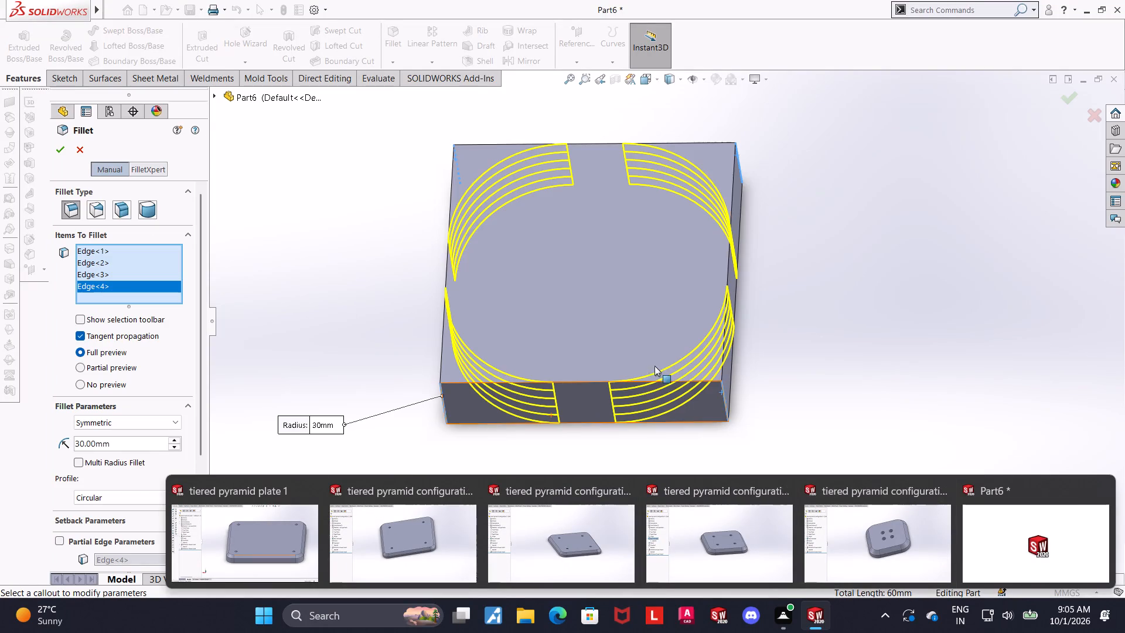
pyautogui.click(54, 141)
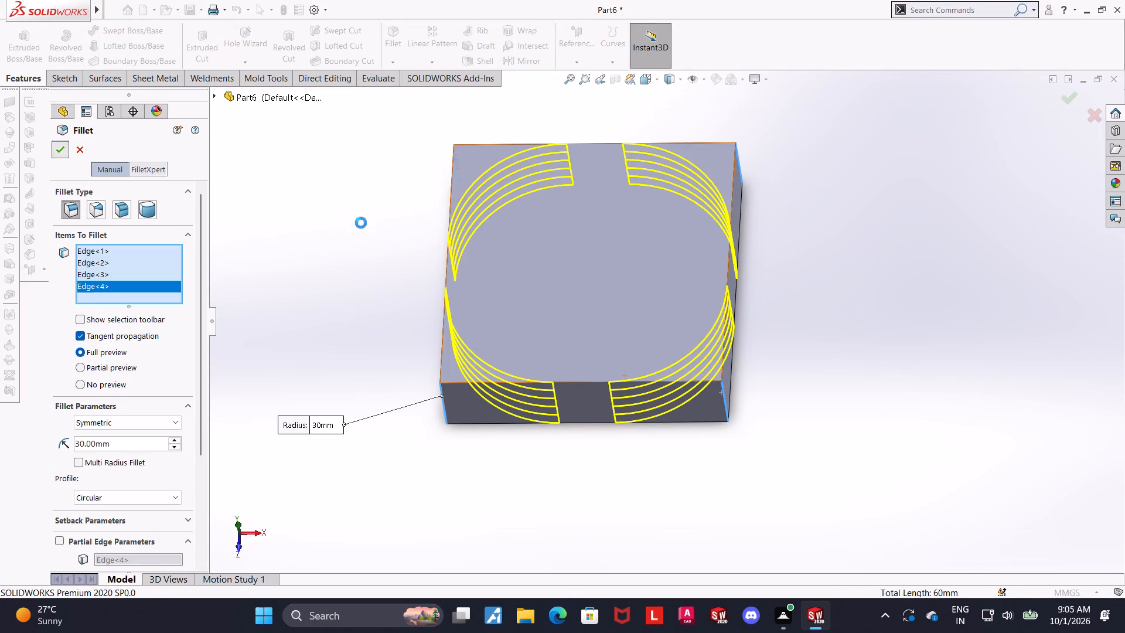
pyautogui.click(896, 388)
# Chamfer the top face's outer edge loop by 10 mm at 45 degrees.
pyautogui.moveTo(904, 383); pyautogui.dragTo(914, 337, button='middle')
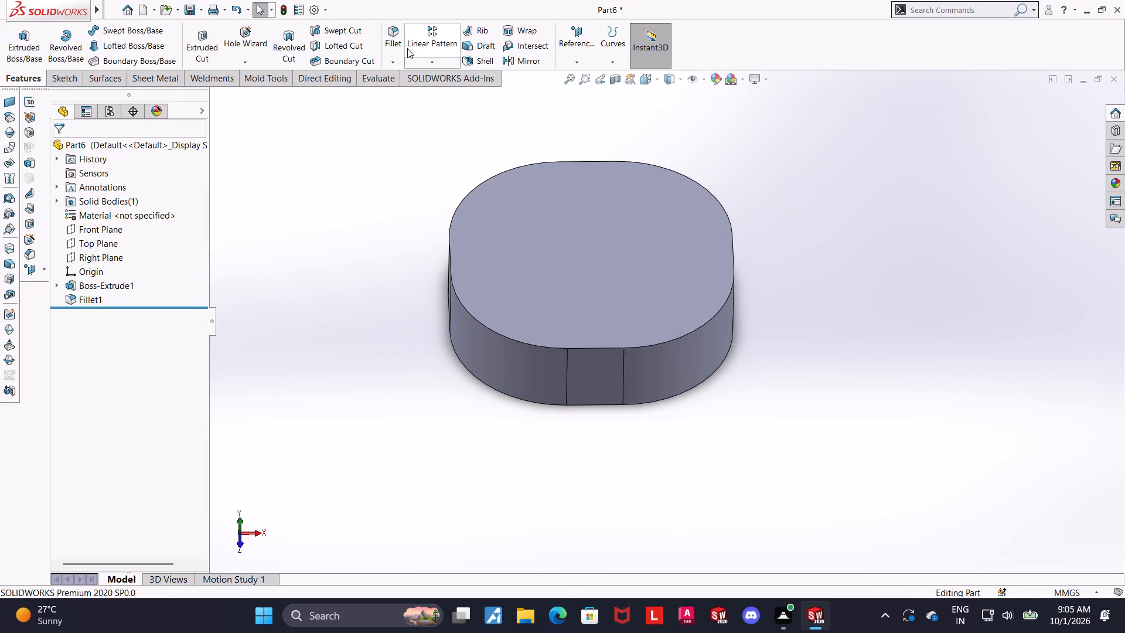
pyautogui.click(388, 62)
pyautogui.click(401, 90)
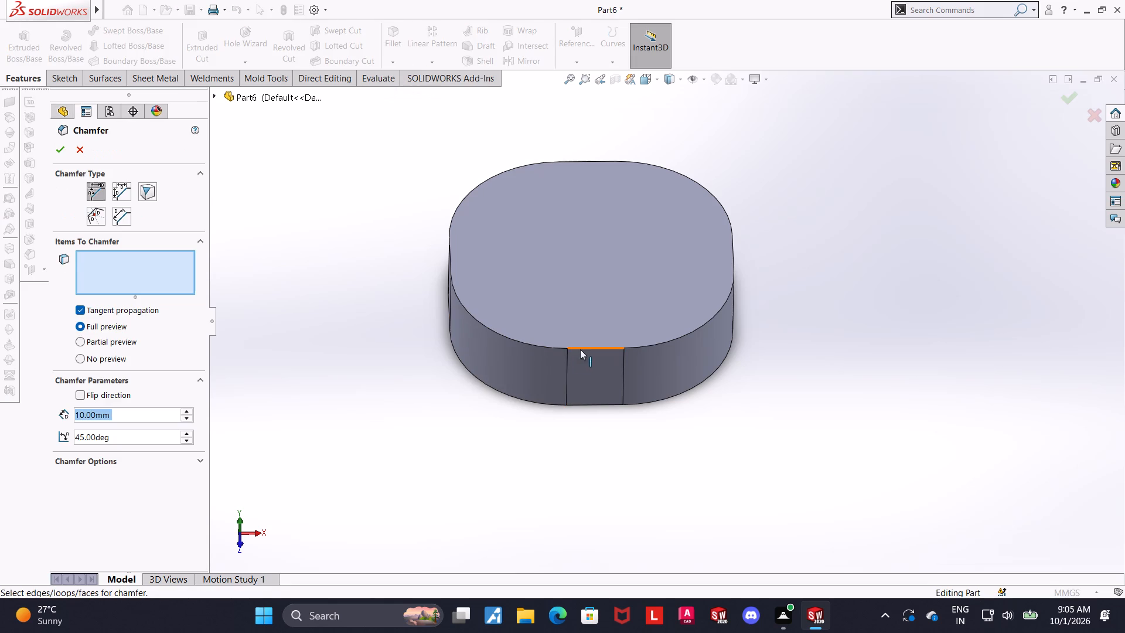
pyautogui.click(580, 349)
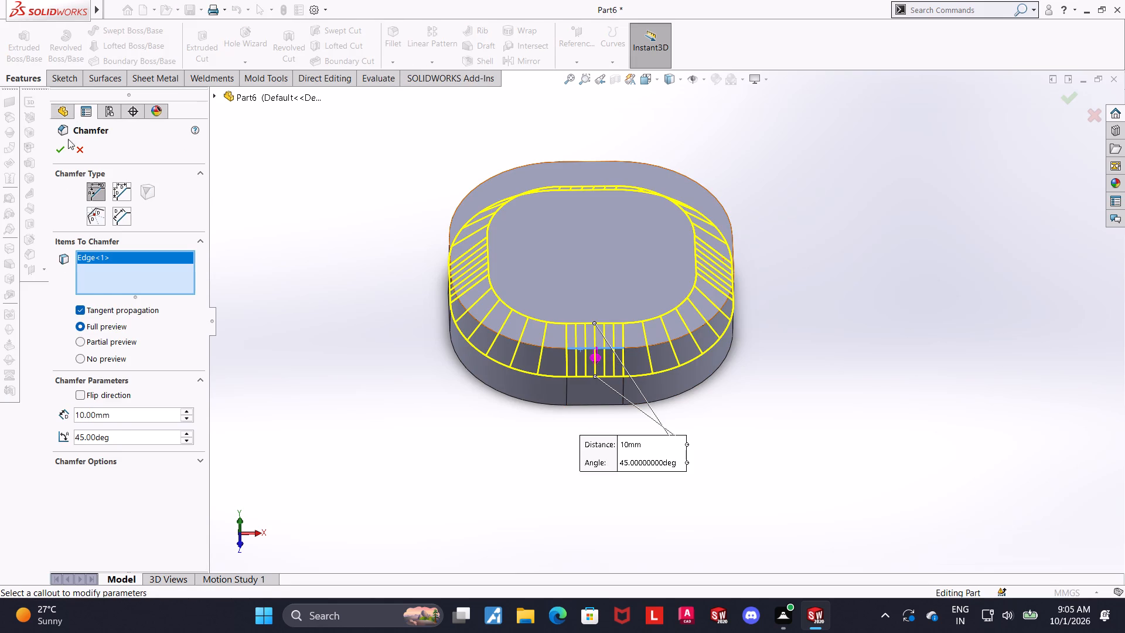
pyautogui.click(65, 142)
pyautogui.click(793, 274)
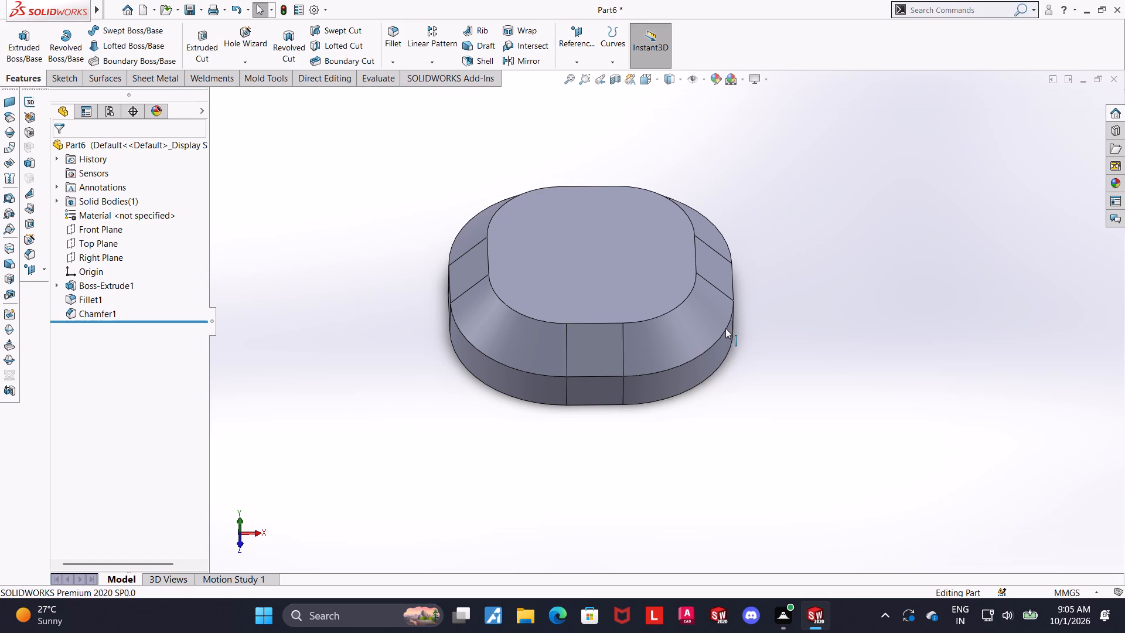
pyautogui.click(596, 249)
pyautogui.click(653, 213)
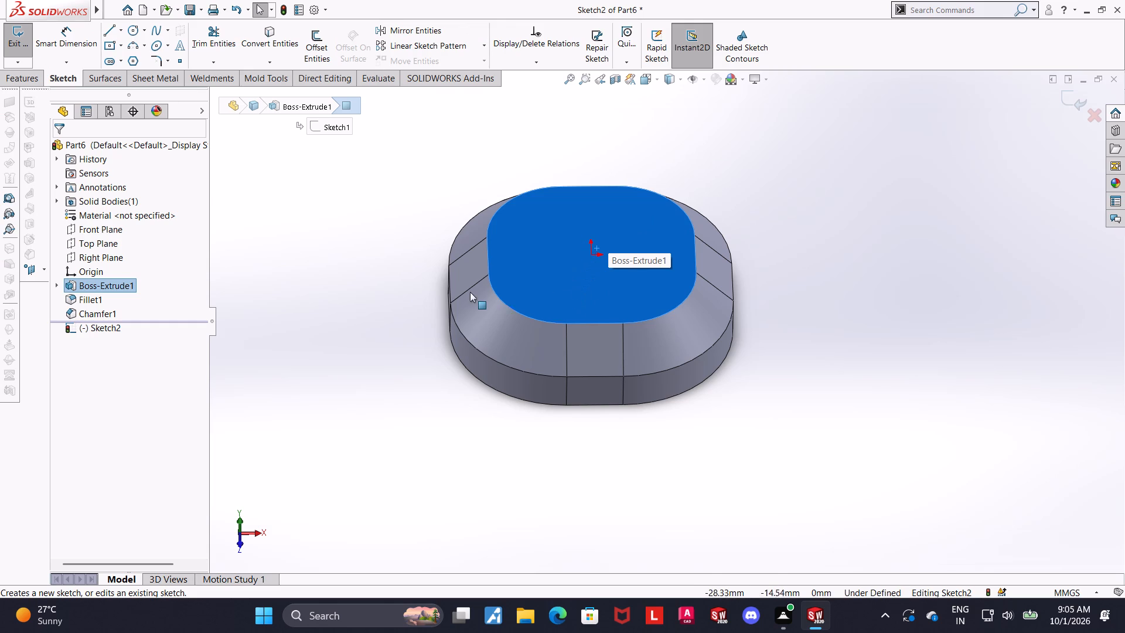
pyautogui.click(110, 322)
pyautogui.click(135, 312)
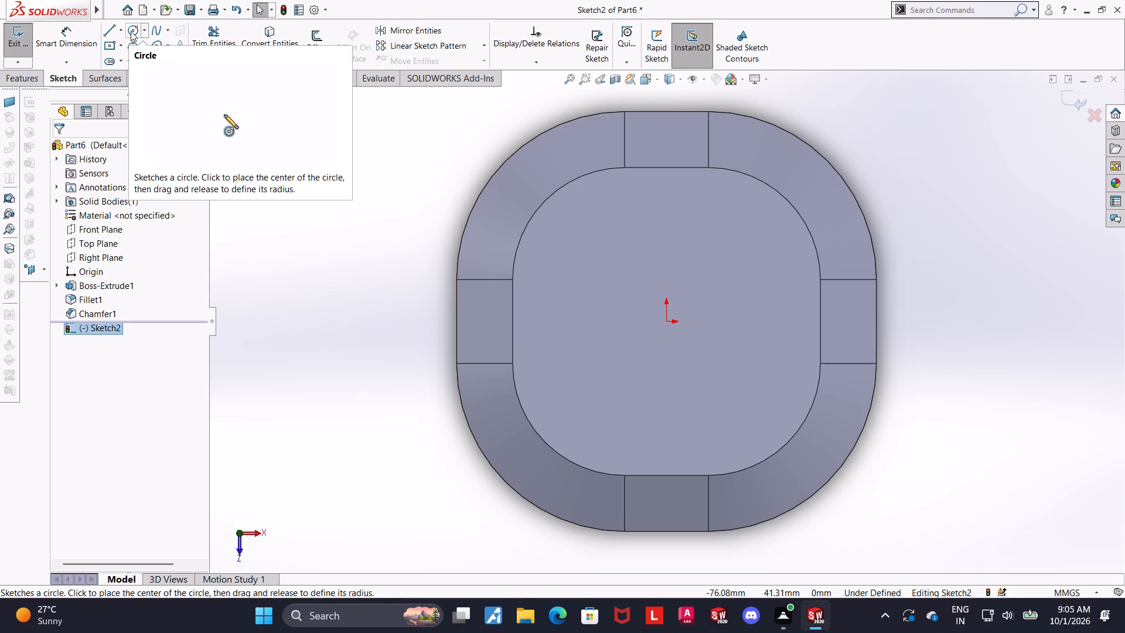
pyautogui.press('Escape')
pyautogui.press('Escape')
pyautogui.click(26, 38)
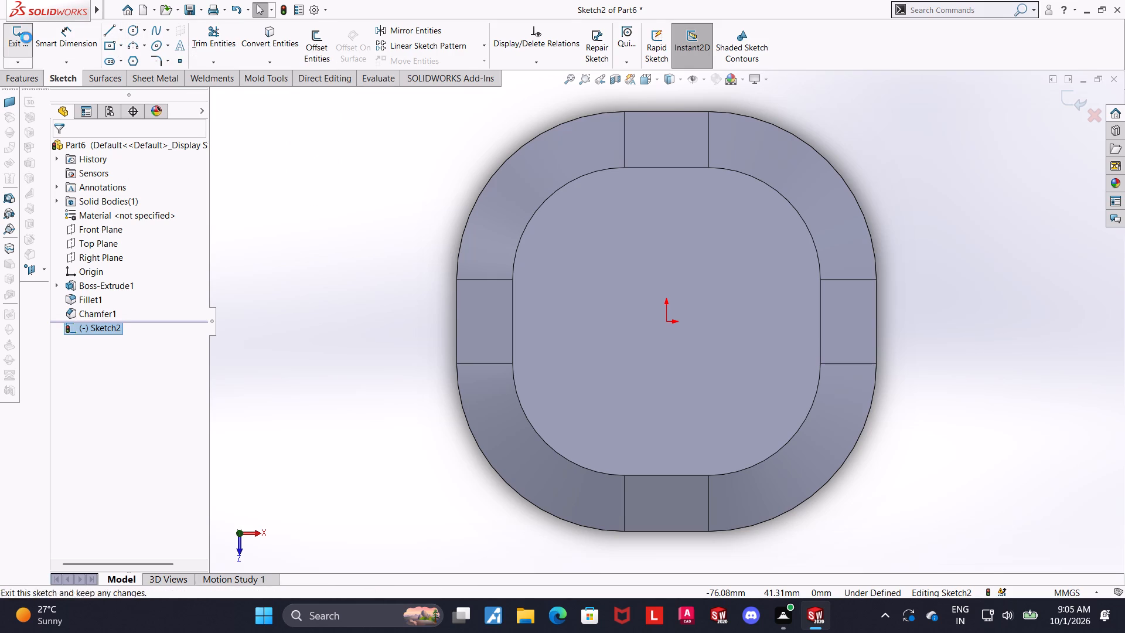
# Place a Ø12.0 ANSI Metric dowel hole, blind 10 mm deep, near the centre of the plate's top face.
pyautogui.click(254, 39)
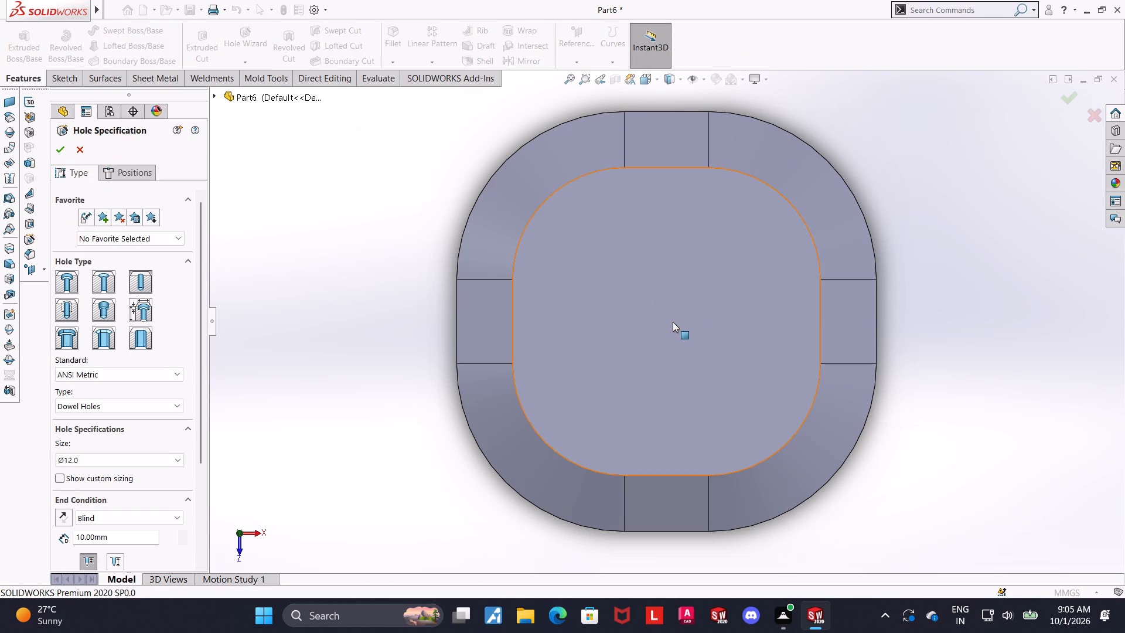
pyautogui.click(140, 177)
pyautogui.click(138, 298)
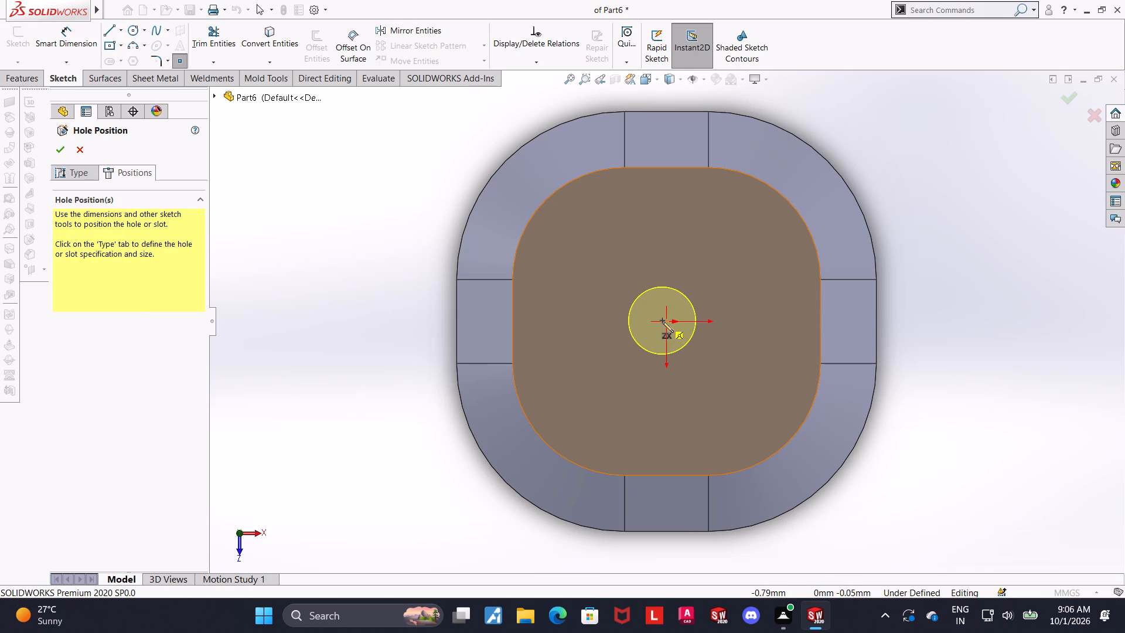
pyautogui.click(658, 321)
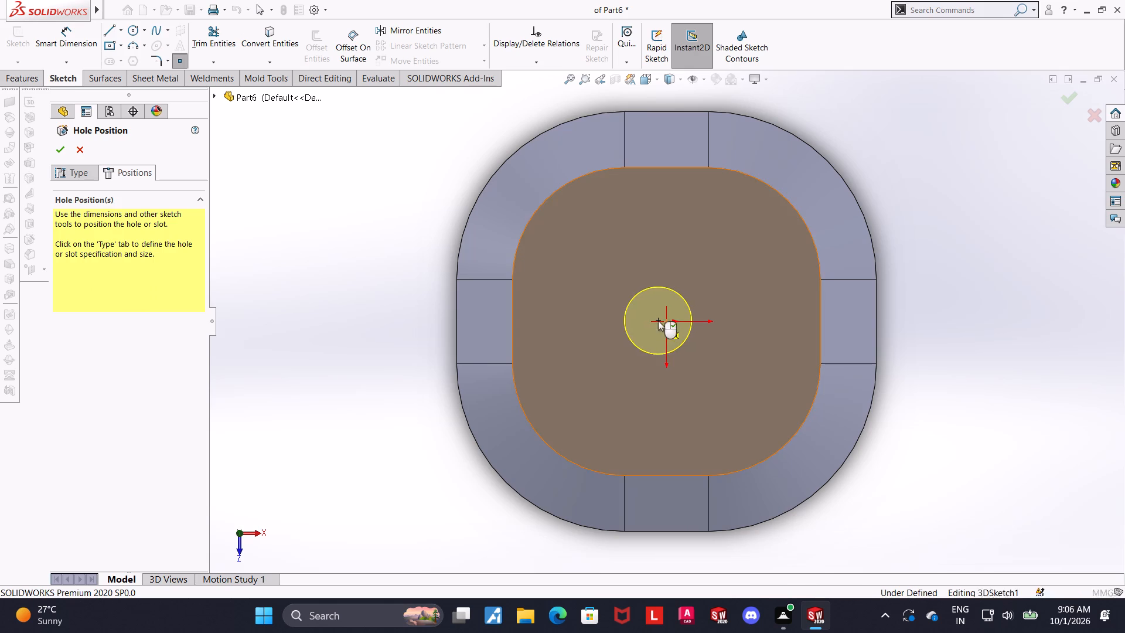
pyautogui.press('Escape')
# Align the hole's centre point with the origin using an Along Y relation, and complete the dowel hole.
pyautogui.keyDown('ctrl'); pyautogui.click(666, 320); pyautogui.keyUp('ctrl')
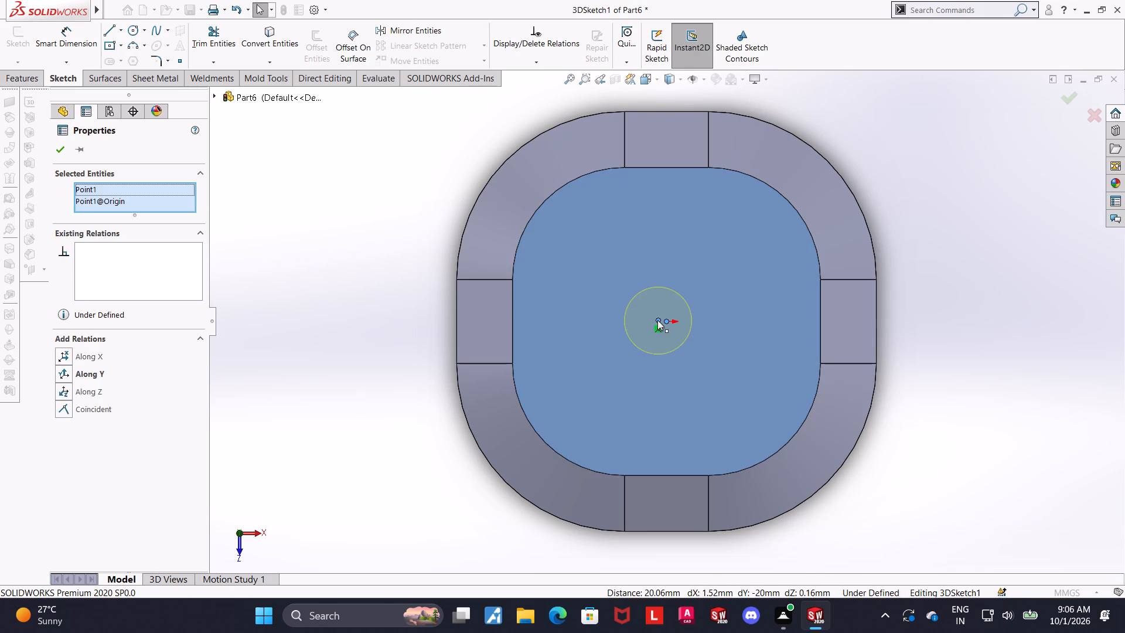
pyautogui.click(67, 362)
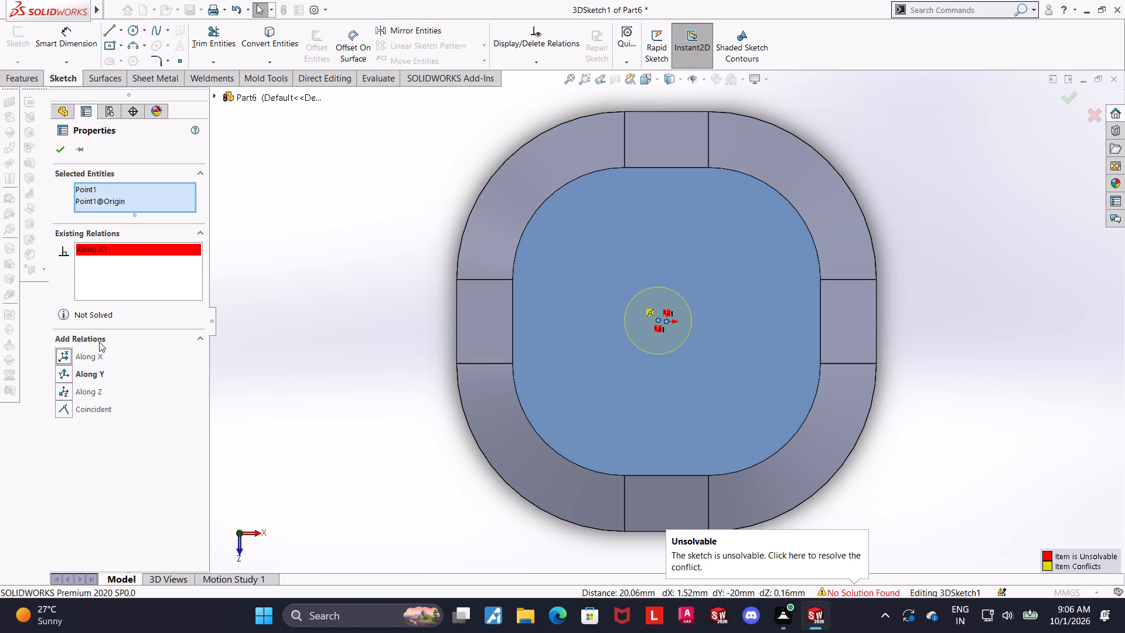
pyautogui.rightClick(137, 254)
pyautogui.click(145, 275)
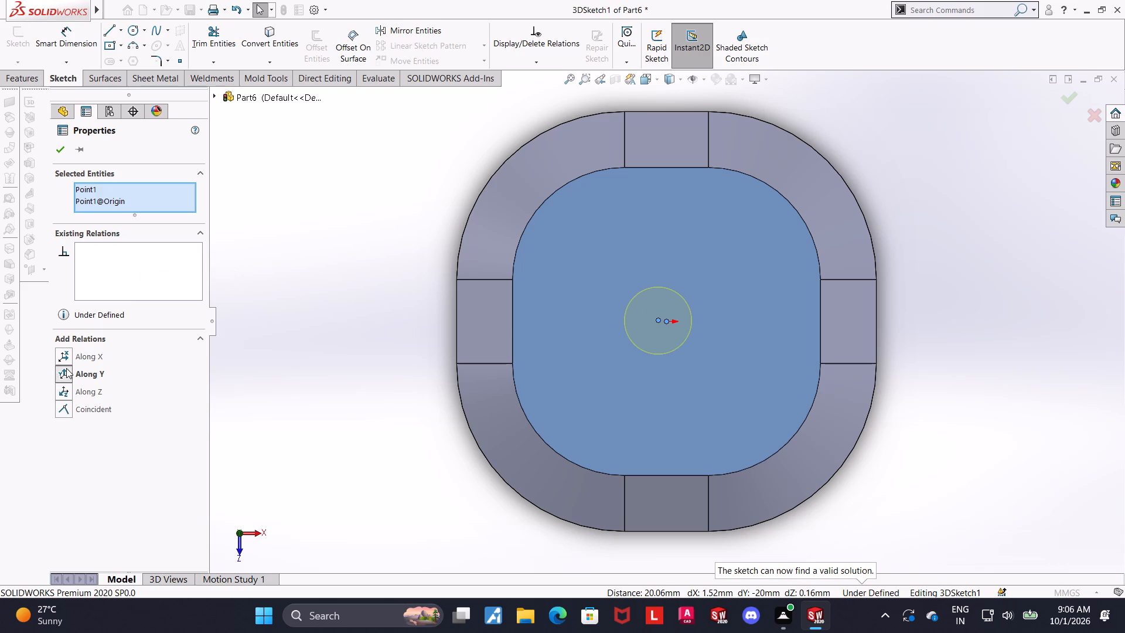
pyautogui.click(66, 368)
pyautogui.click(54, 155)
pyautogui.moveTo(340, 393); pyautogui.dragTo(340, 253, button='middle')
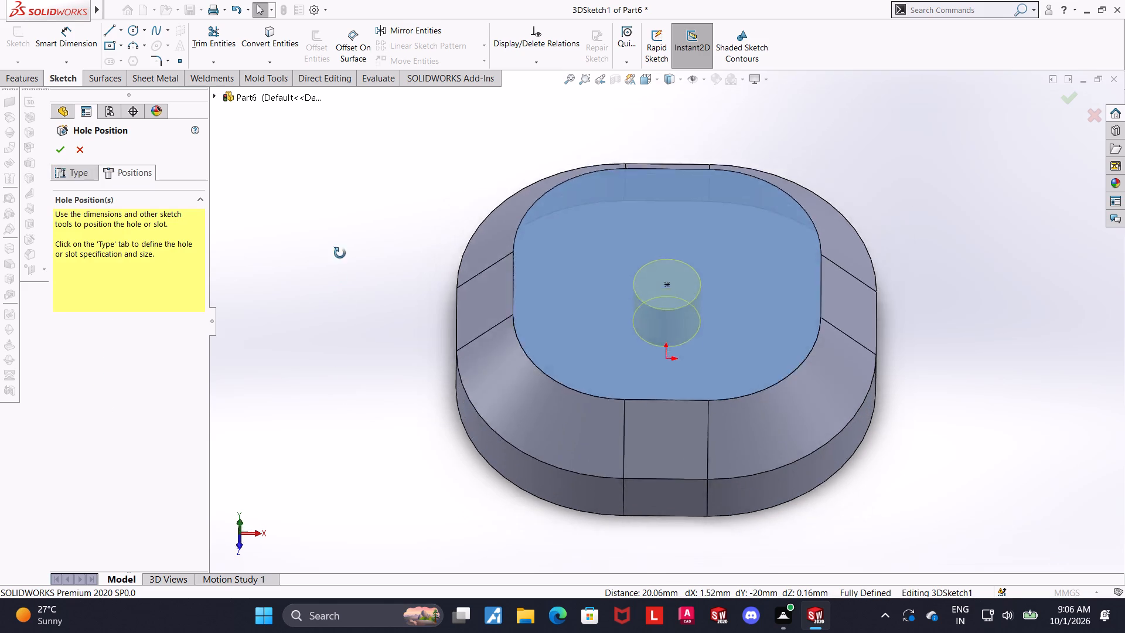
pyautogui.moveTo(340, 253); pyautogui.dragTo(342, 175, button='middle')
pyautogui.moveTo(842, 419); pyautogui.dragTo(866, 358, button='middle')
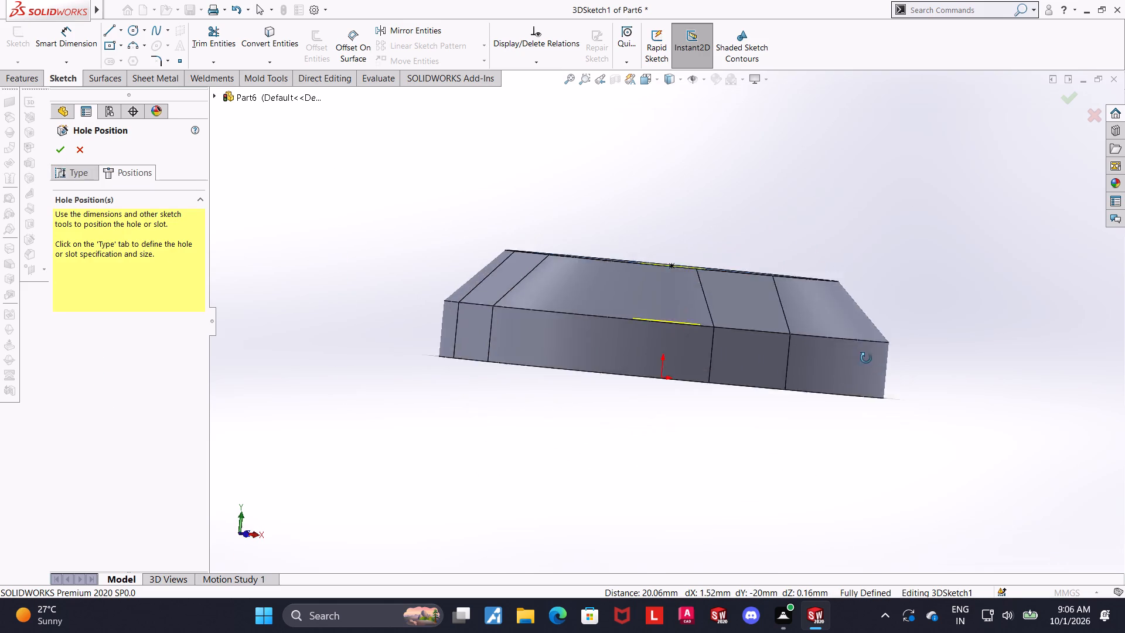
pyautogui.moveTo(866, 358); pyautogui.dragTo(853, 442, button='middle')
pyautogui.click(54, 171)
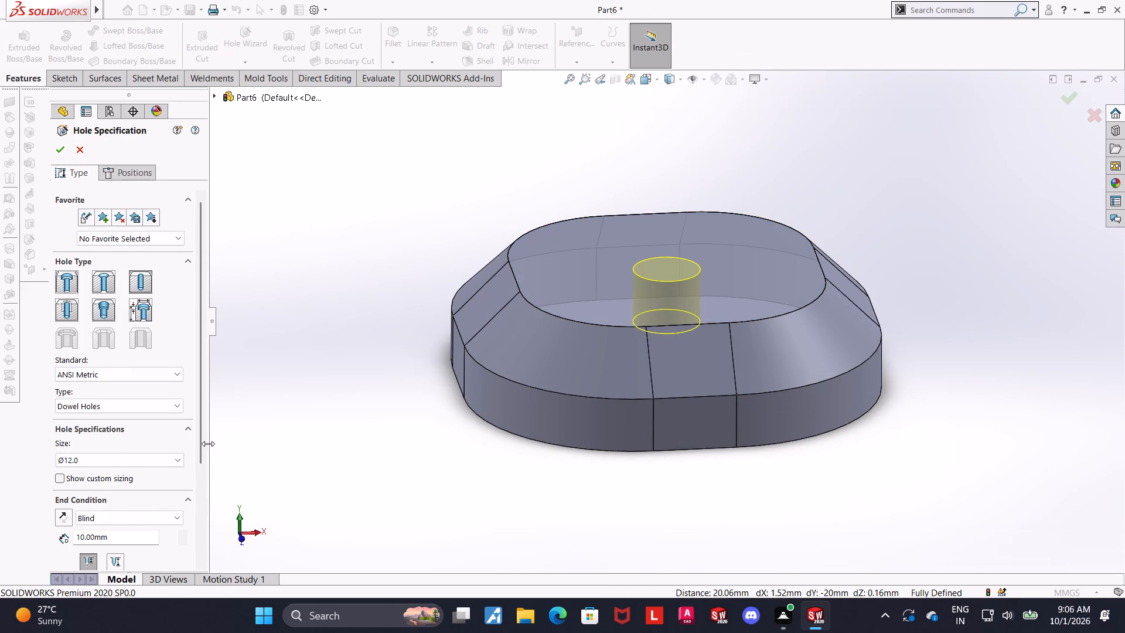
pyautogui.moveTo(195, 440); pyautogui.dragTo(198, 467)
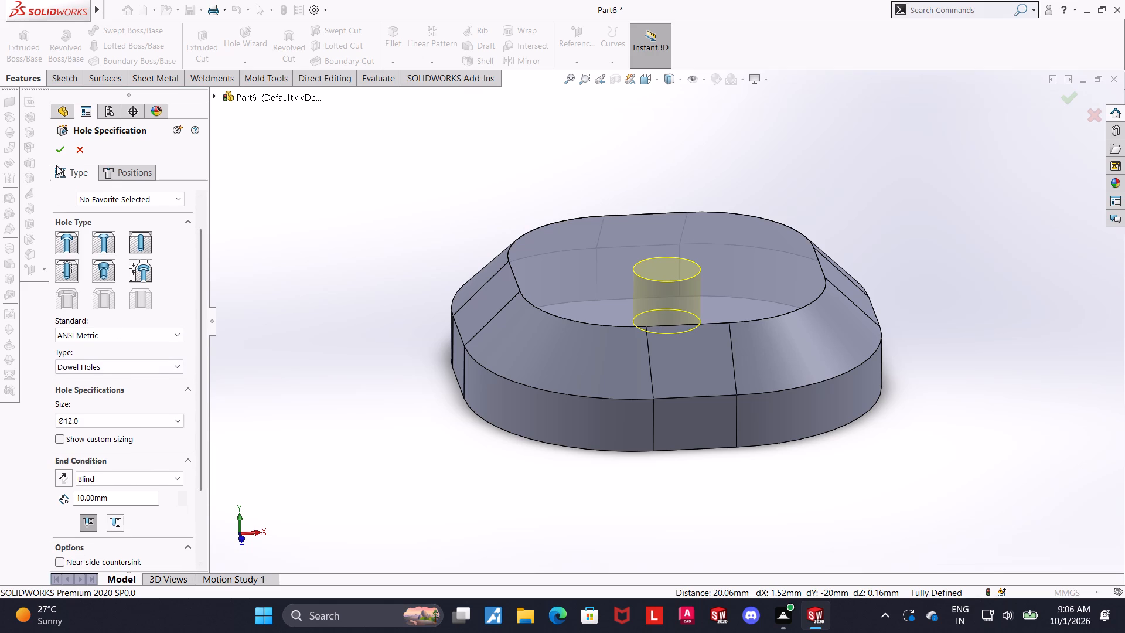
pyautogui.click(66, 151)
# Examine the central hole and the plate's underside, using wireframe display briefly before returning to shaded with edges.
pyautogui.moveTo(819, 495); pyautogui.dragTo(820, 347, button='middle')
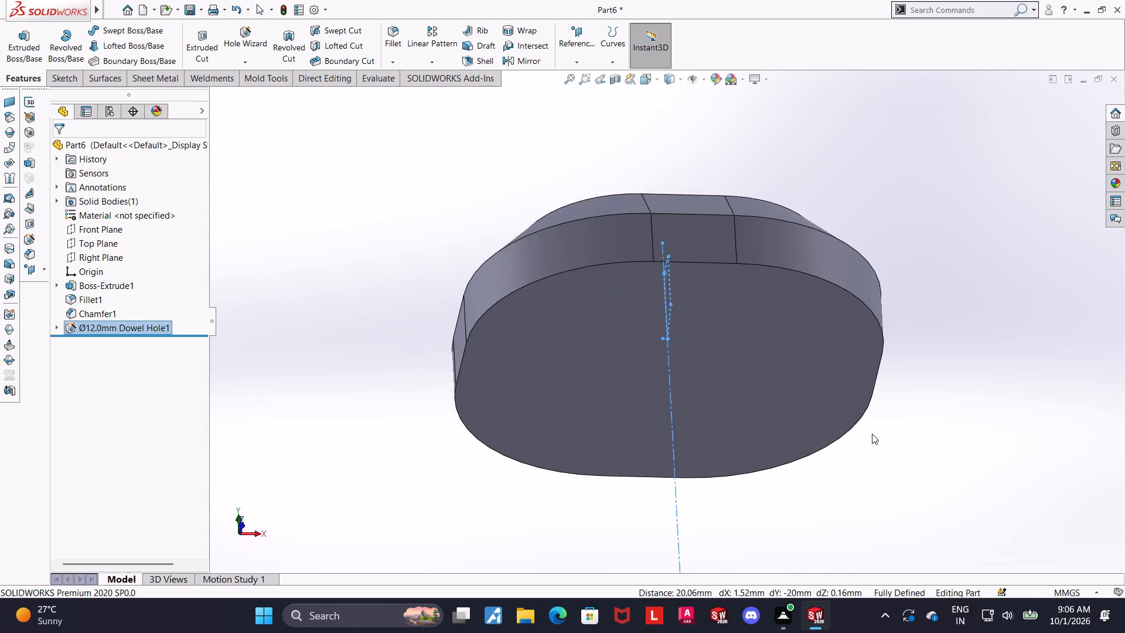
pyautogui.click(950, 423)
pyautogui.moveTo(953, 355); pyautogui.dragTo(943, 437, button='middle')
pyautogui.moveTo(773, 190); pyautogui.dragTo(782, 275, button='middle')
pyautogui.click(666, 80)
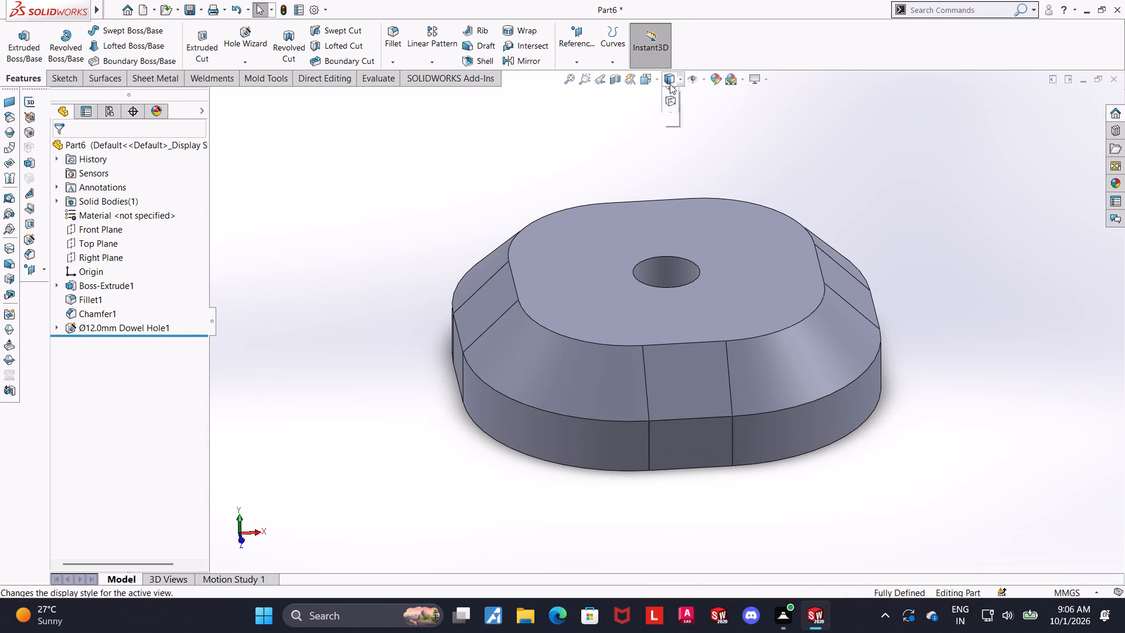
pyautogui.click(671, 158)
pyautogui.click(672, 83)
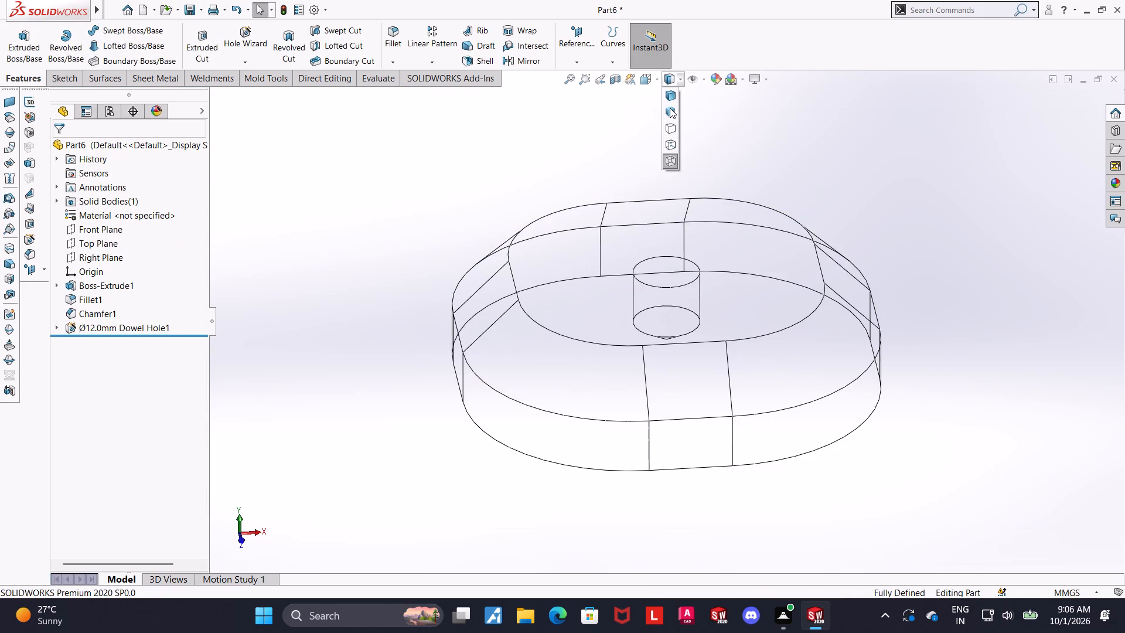
pyautogui.click(669, 96)
# Sketch a center rectangle about 45 mm wide on the plate's bottom face, centred on the origin.
pyautogui.moveTo(942, 477); pyautogui.dragTo(945, 222, button='middle')
pyautogui.click(702, 338)
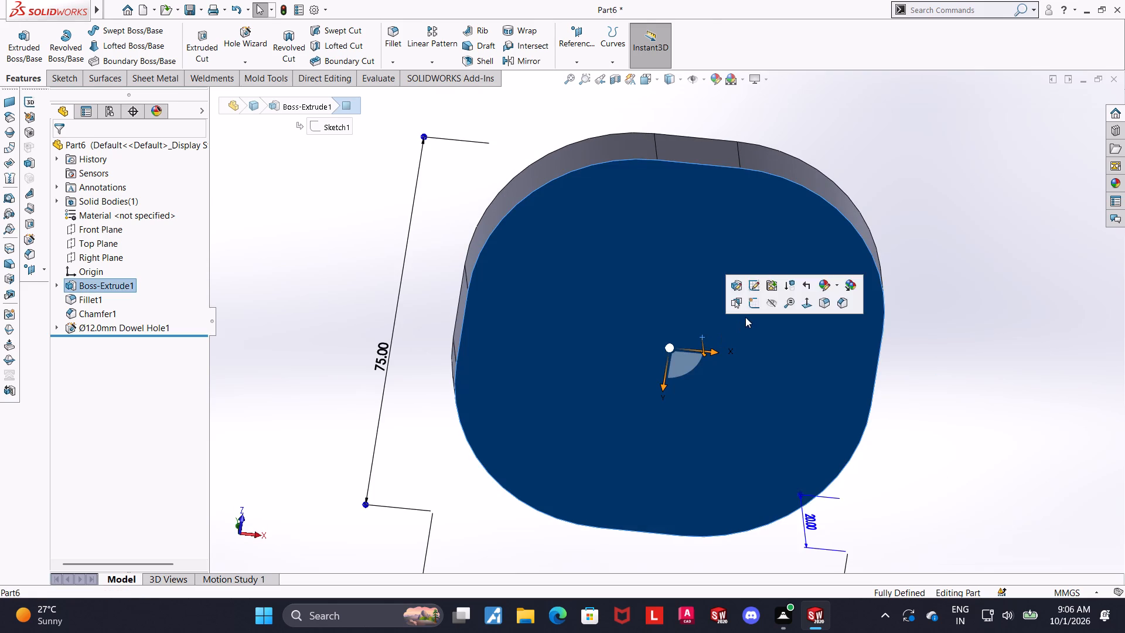
pyautogui.click(752, 300)
pyautogui.click(73, 346)
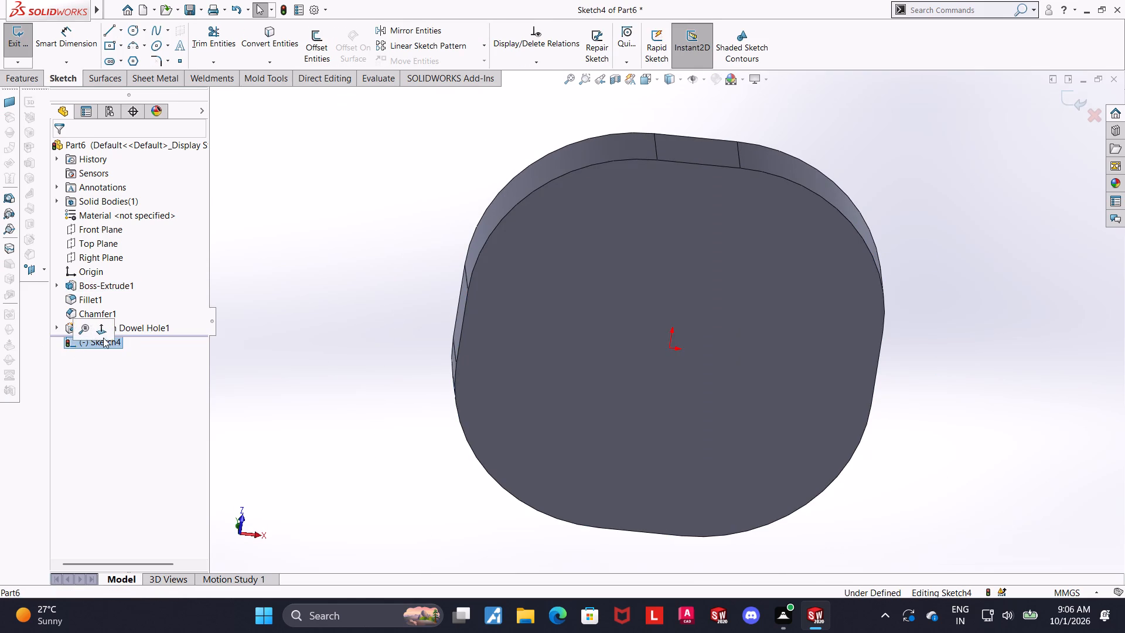
pyautogui.click(108, 332)
pyautogui.click(110, 42)
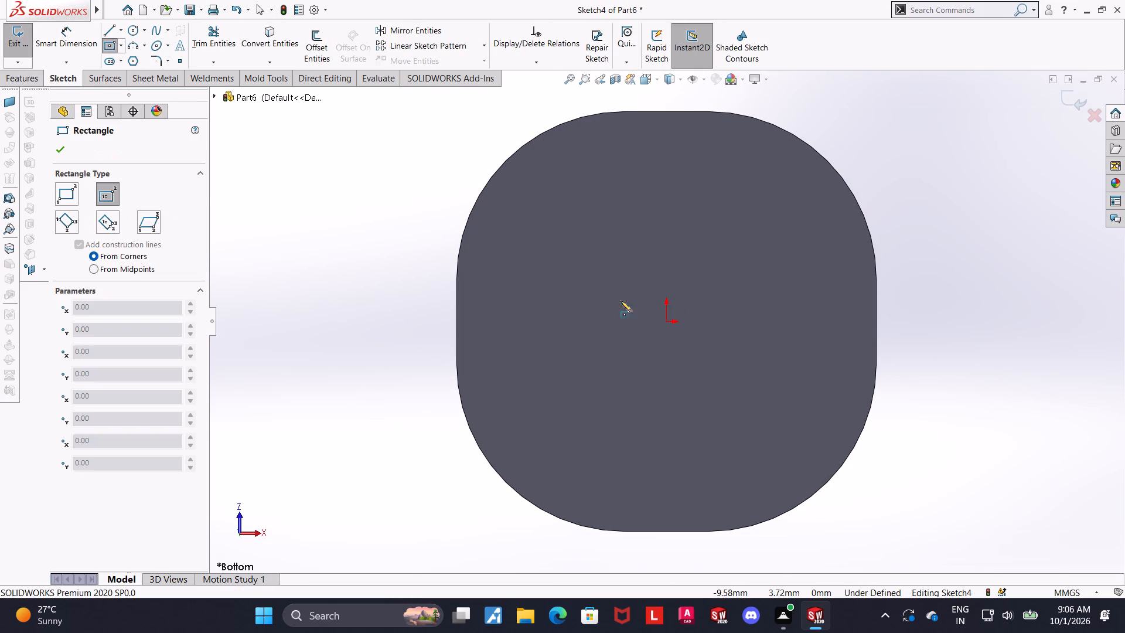
pyautogui.click(667, 324)
pyautogui.click(793, 188)
pyautogui.press('Escape')
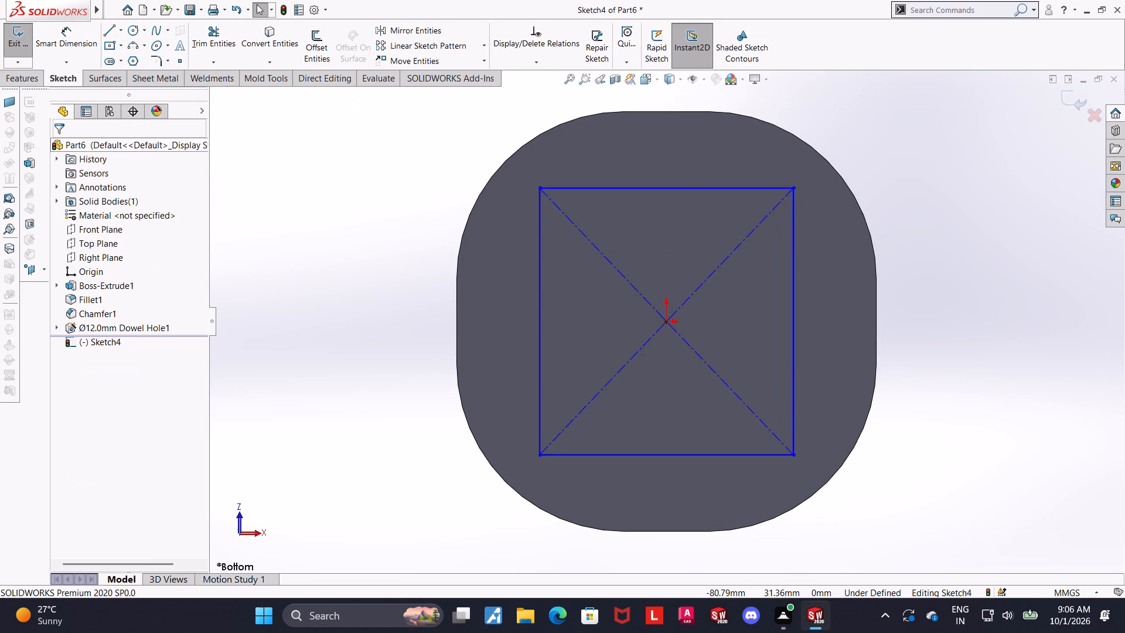
# Dimension the bottom-face rectangle to 25 mm wide and 25 mm high, and exit the sketch.
pyautogui.click(74, 47)
pyautogui.click(721, 187)
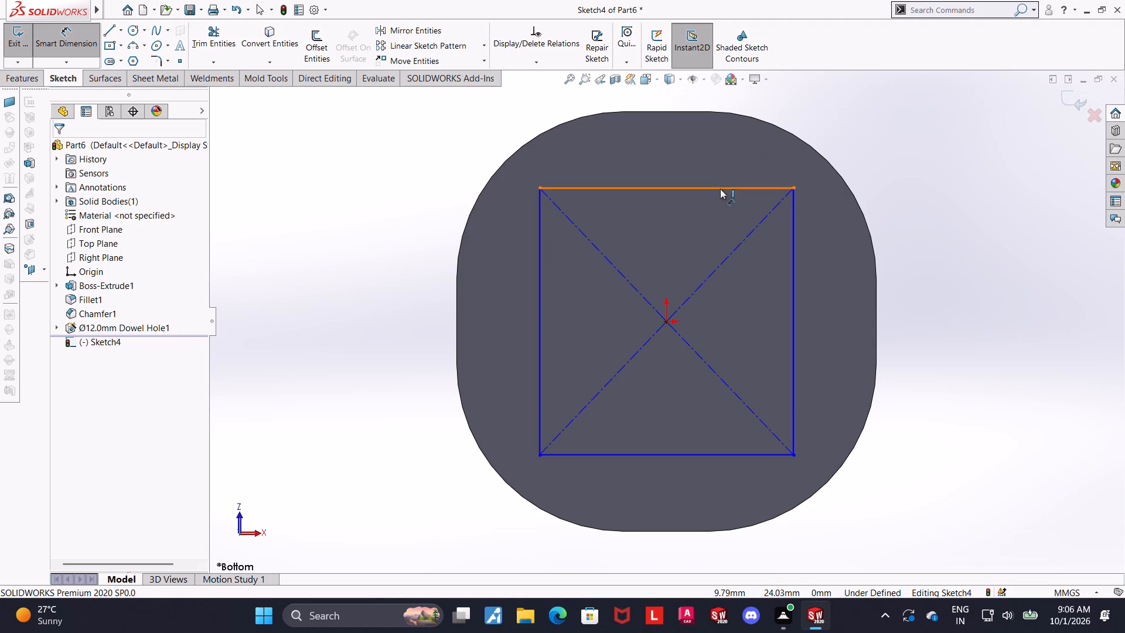
pyautogui.scroll(3, 720, 189)
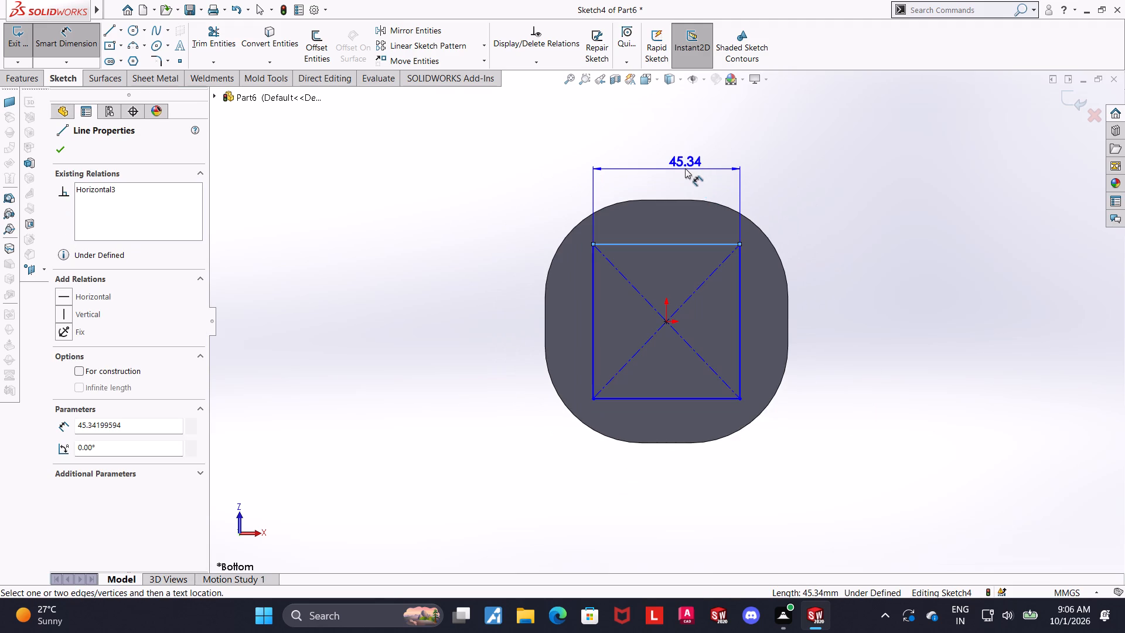
pyautogui.click(685, 168)
pyautogui.press('2')
pyautogui.press('5')
pyautogui.press('Return')
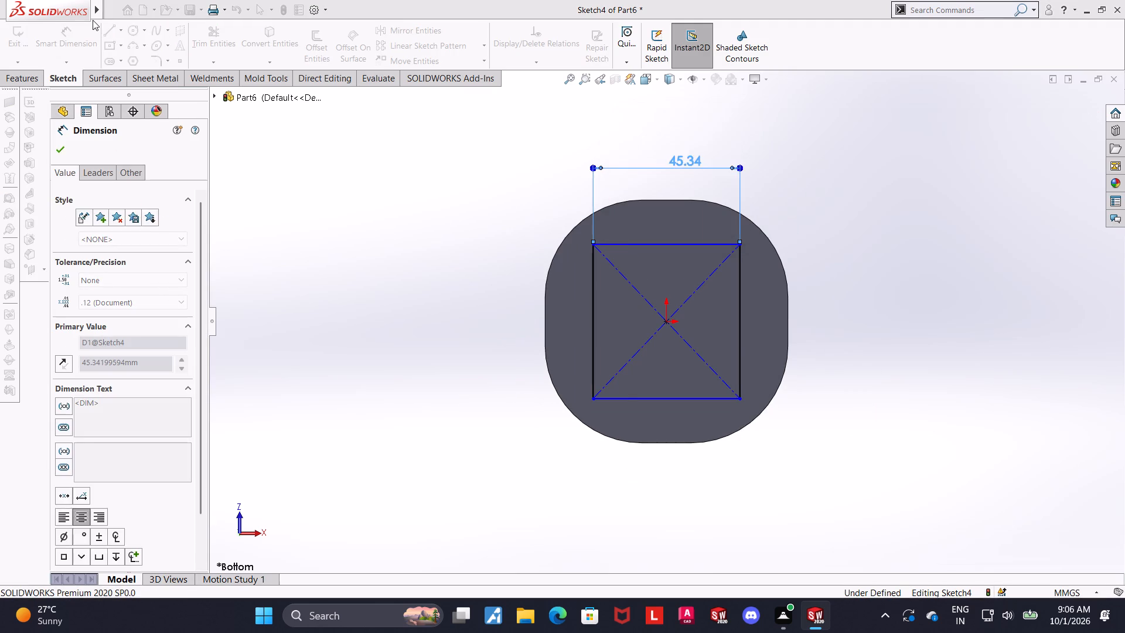
pyautogui.press('Escape')
pyautogui.click(72, 29)
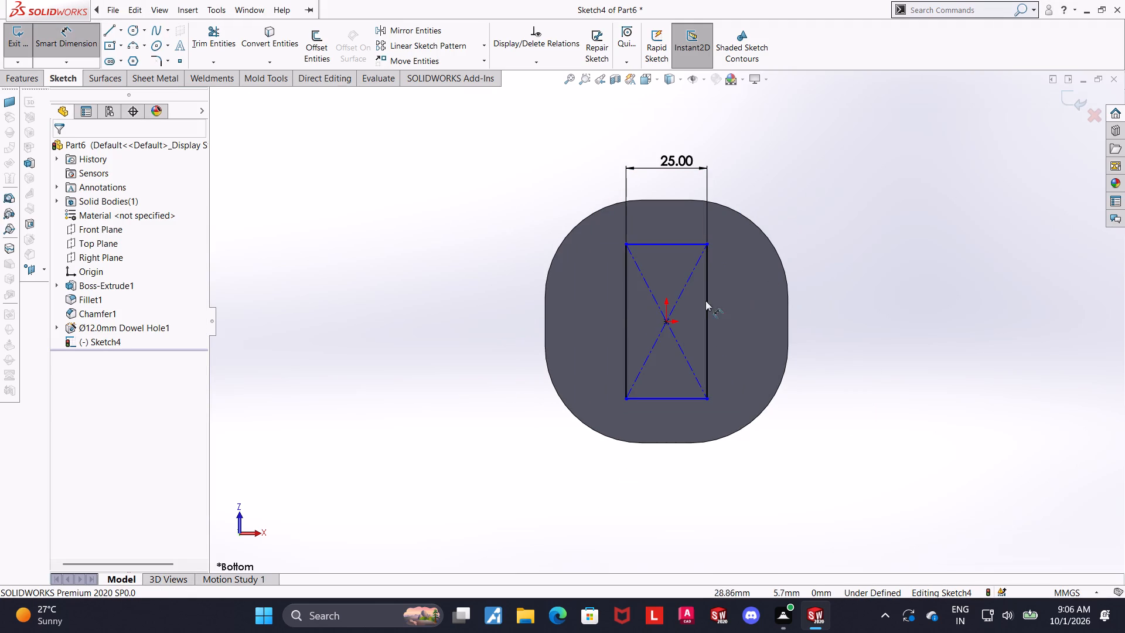
pyautogui.click(628, 316)
pyautogui.click(499, 311)
pyautogui.write('25')
pyautogui.press('Return')
pyautogui.press('Escape')
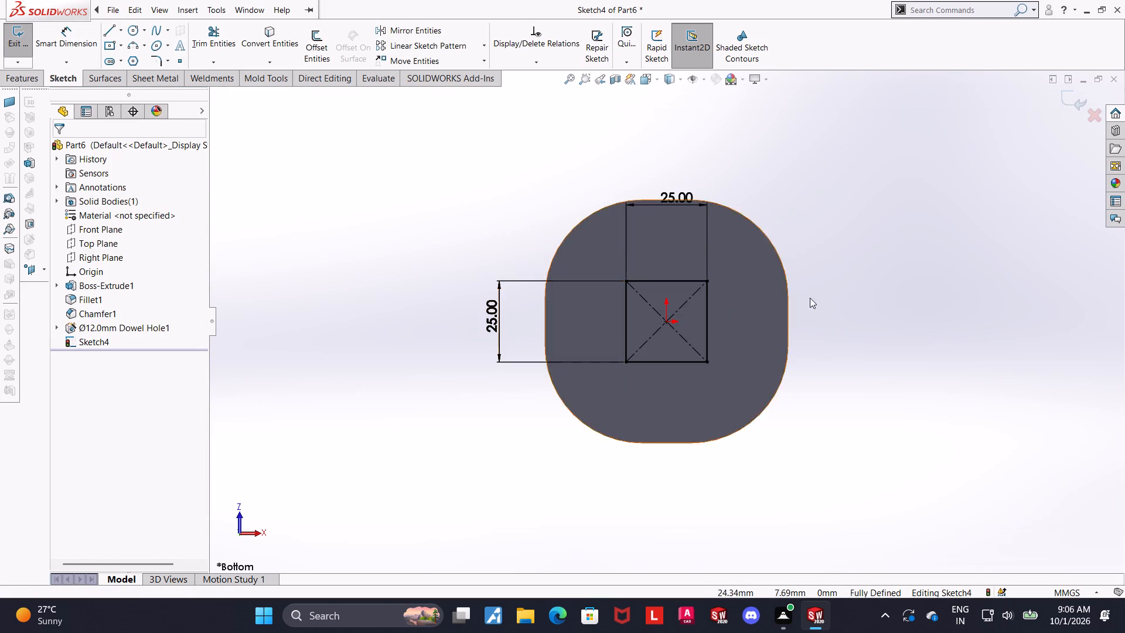
pyautogui.click(1076, 103)
# Create Ø12.0 dowel holes, blind 10 mm deep, at the four corners of the 25 mm square on the bottom face.
pyautogui.scroll(-2, 661, 332)
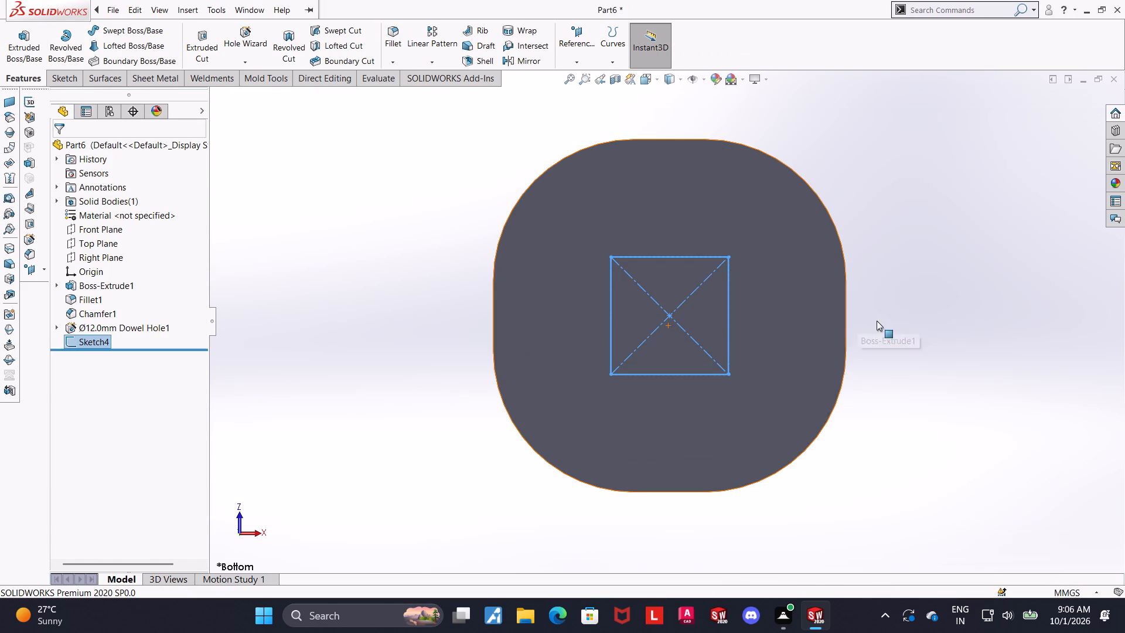
pyautogui.click(240, 47)
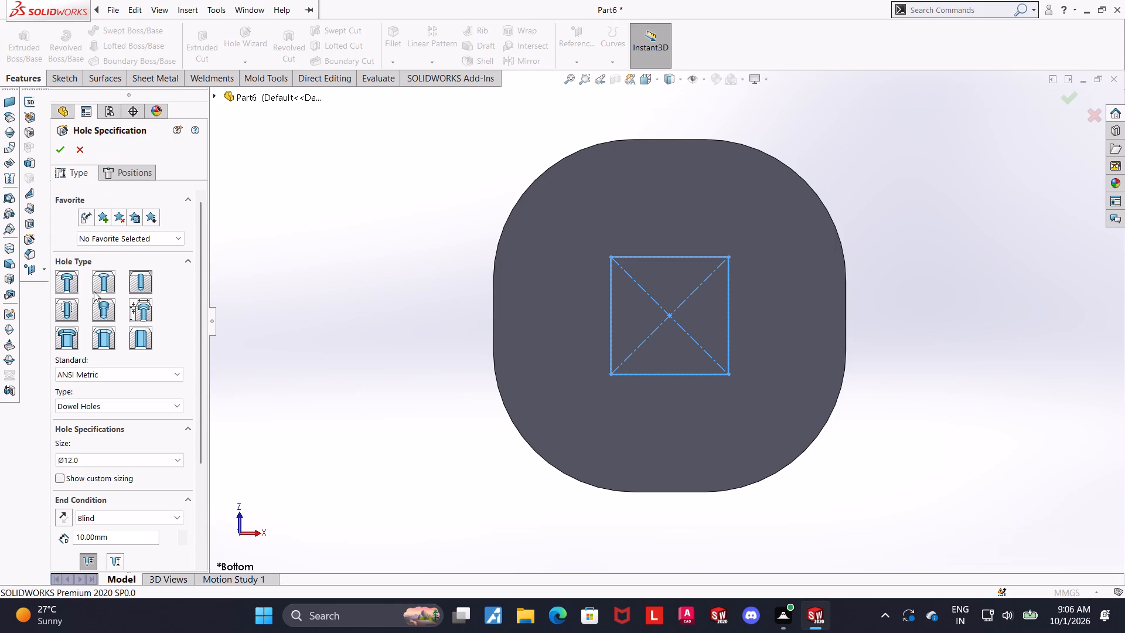
pyautogui.click(118, 175)
pyautogui.click(136, 297)
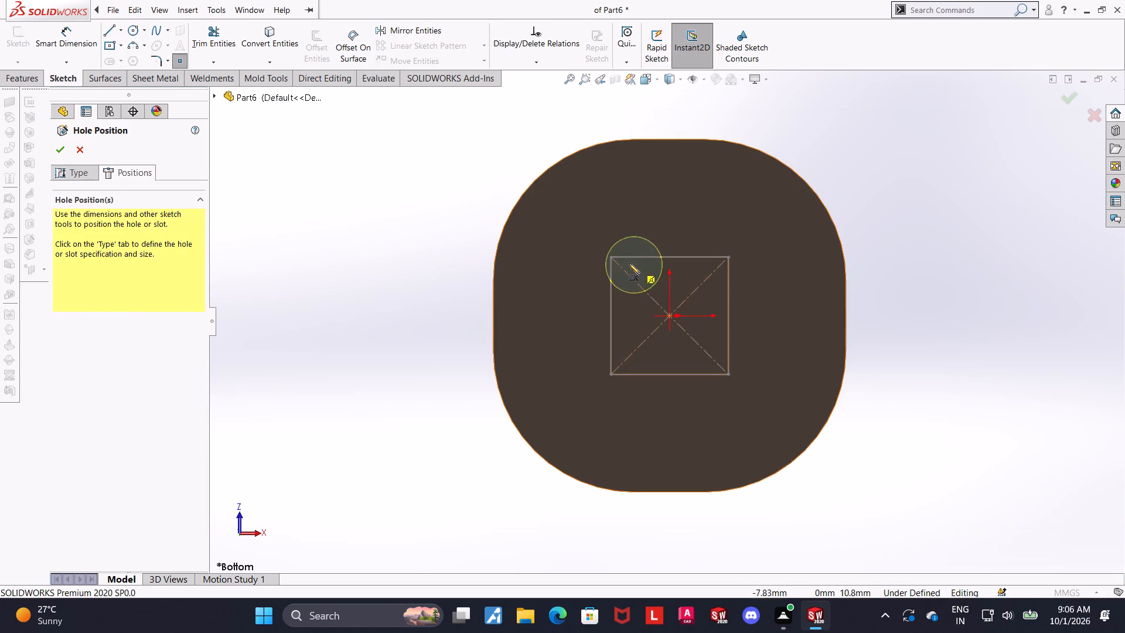
pyautogui.click(611, 258)
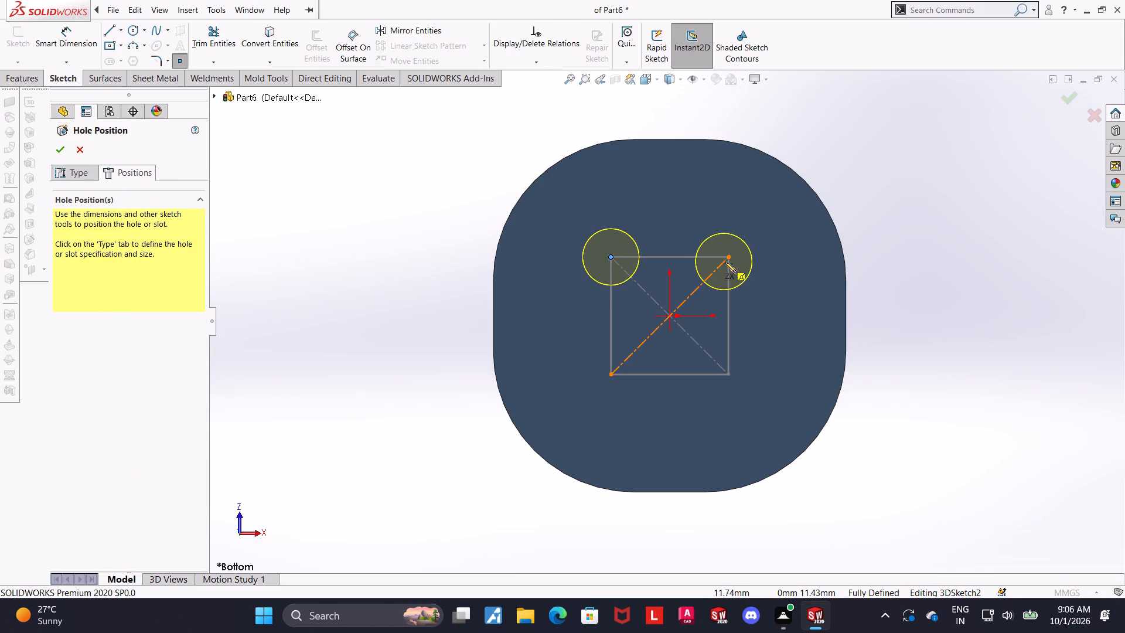
pyautogui.click(728, 256)
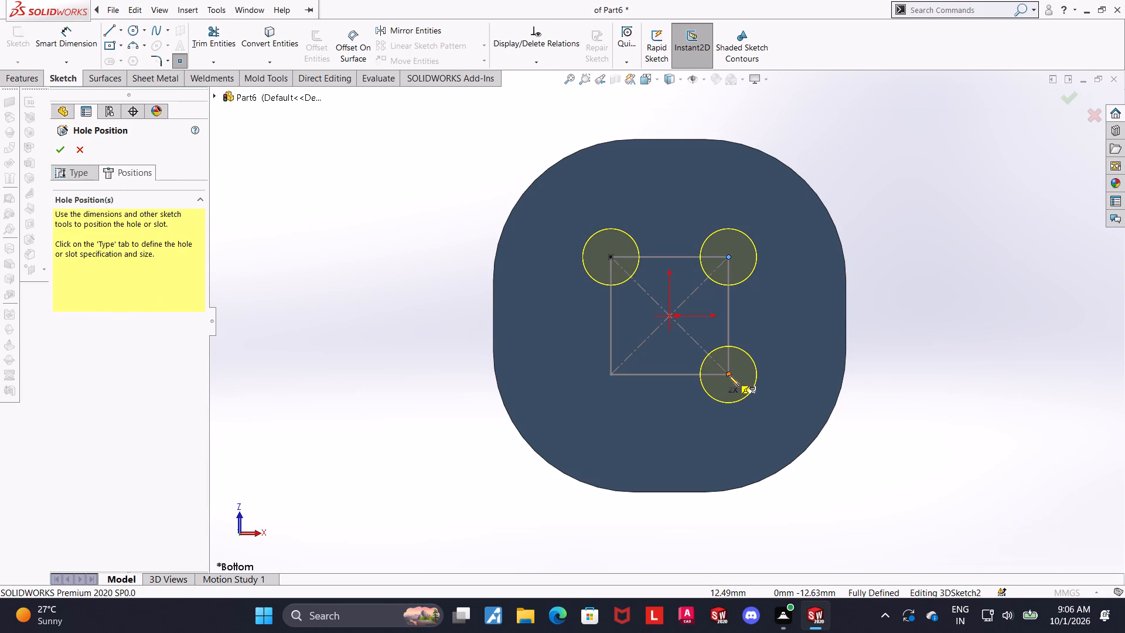
pyautogui.click(728, 375)
pyautogui.click(608, 375)
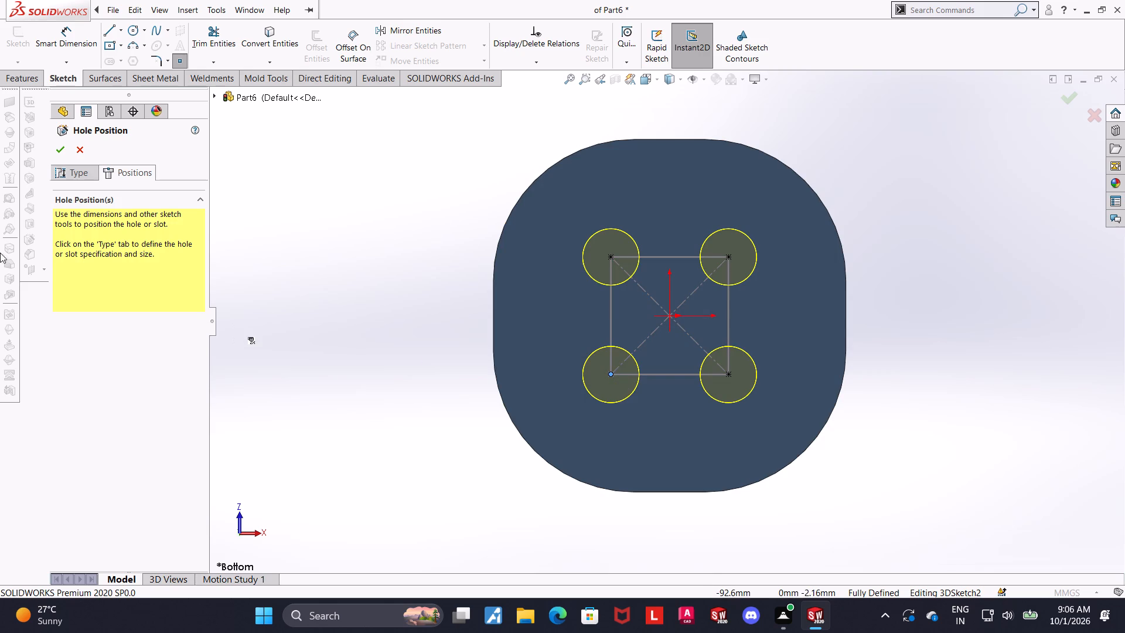
pyautogui.click(54, 152)
# Hide the 25 mm square layout sketch on the bottom face.
pyautogui.moveTo(970, 300); pyautogui.dragTo(974, 337, button='middle')
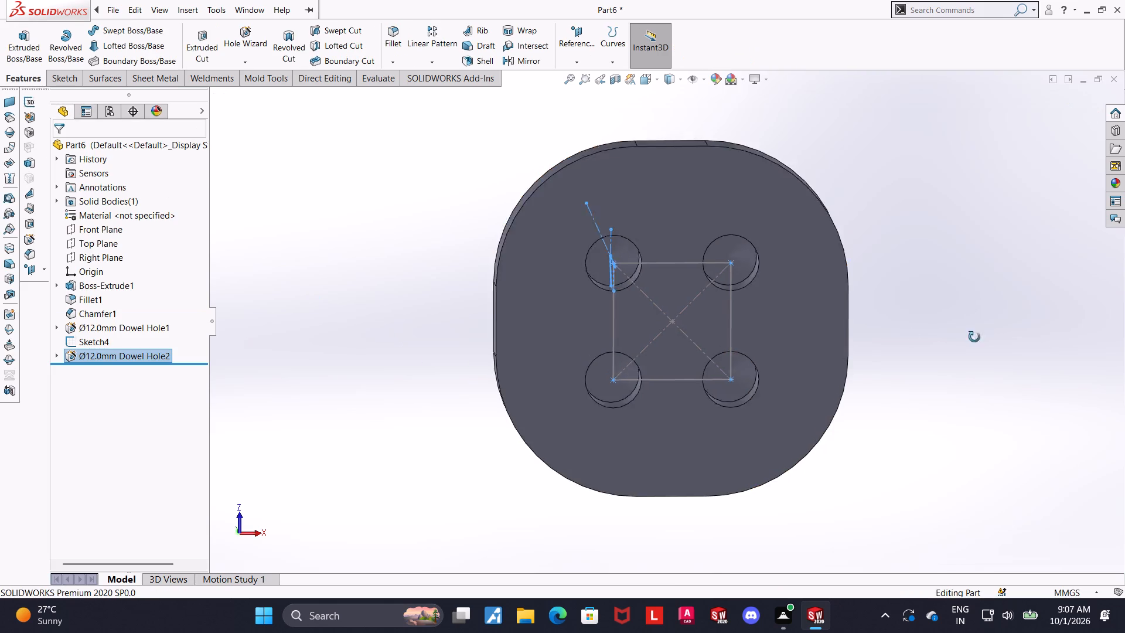
pyautogui.moveTo(974, 337); pyautogui.dragTo(974, 387, button='middle')
pyautogui.moveTo(912, 336); pyautogui.dragTo(923, 373, button='middle')
pyautogui.click(338, 352)
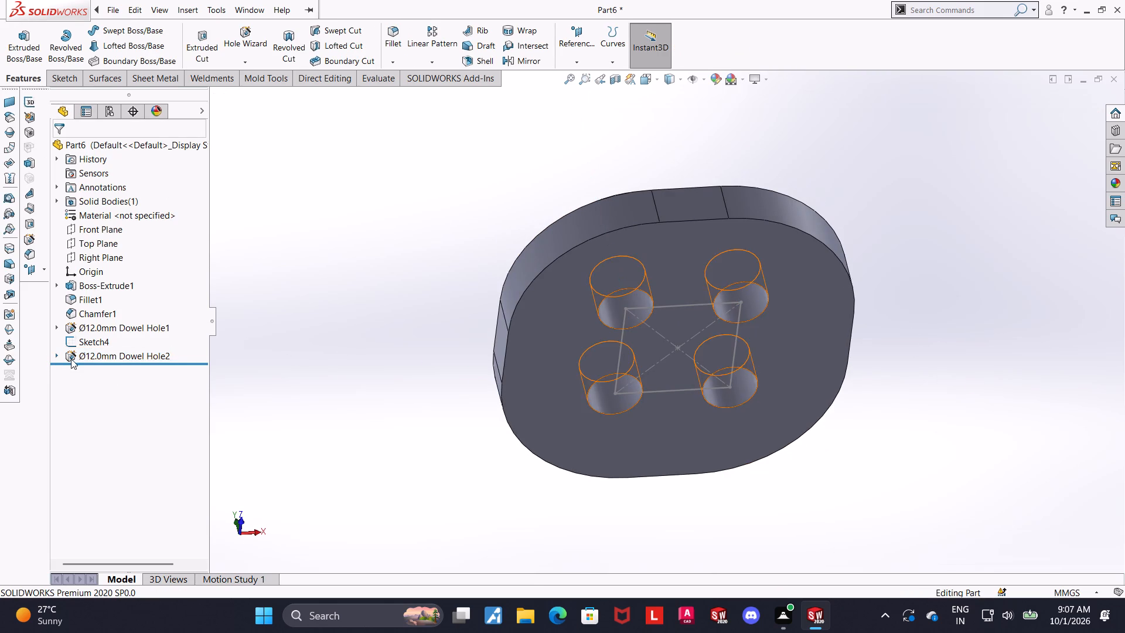
pyautogui.click(83, 342)
pyautogui.click(93, 318)
pyautogui.click(315, 377)
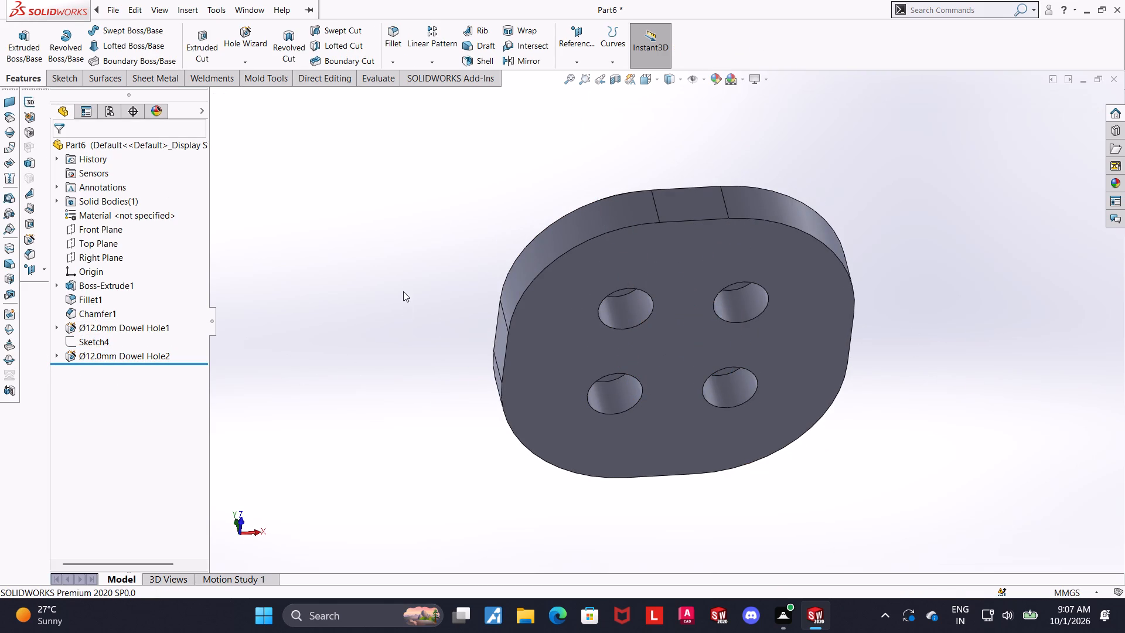
# Save the sixth plate as a part named "tiered pyramid configuration 6" in the Downloads folder.
pyautogui.moveTo(403, 288); pyautogui.dragTo(396, 423, button='middle')
pyautogui.scroll(1, 398, 420)
pyautogui.moveTo(746, 281); pyautogui.dragTo(755, 354, button='middle')
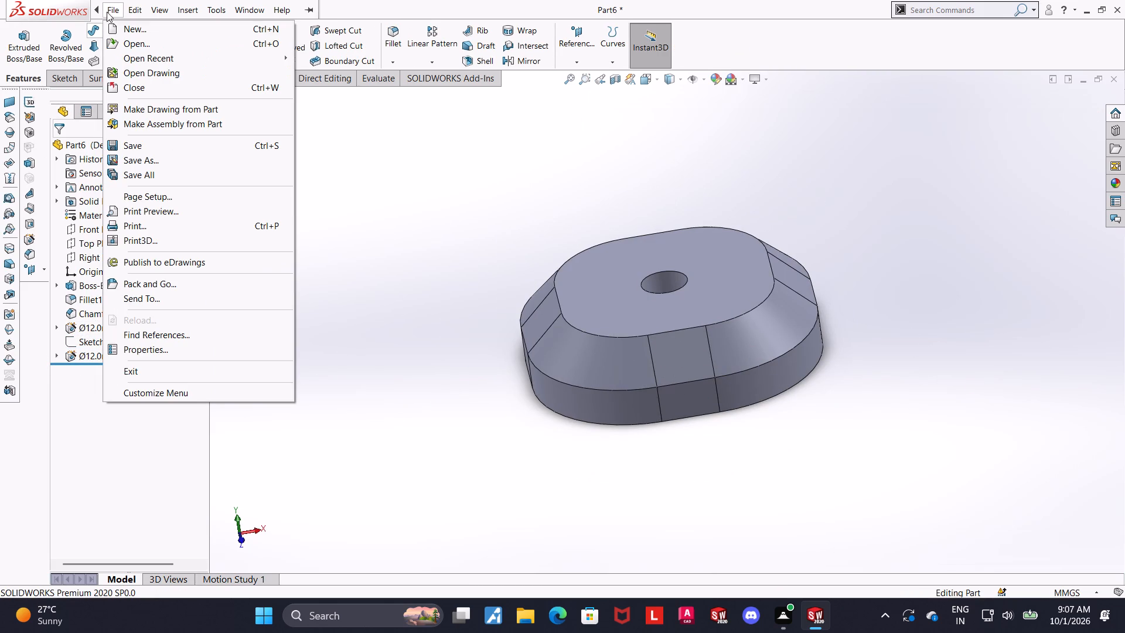
pyautogui.click(151, 166)
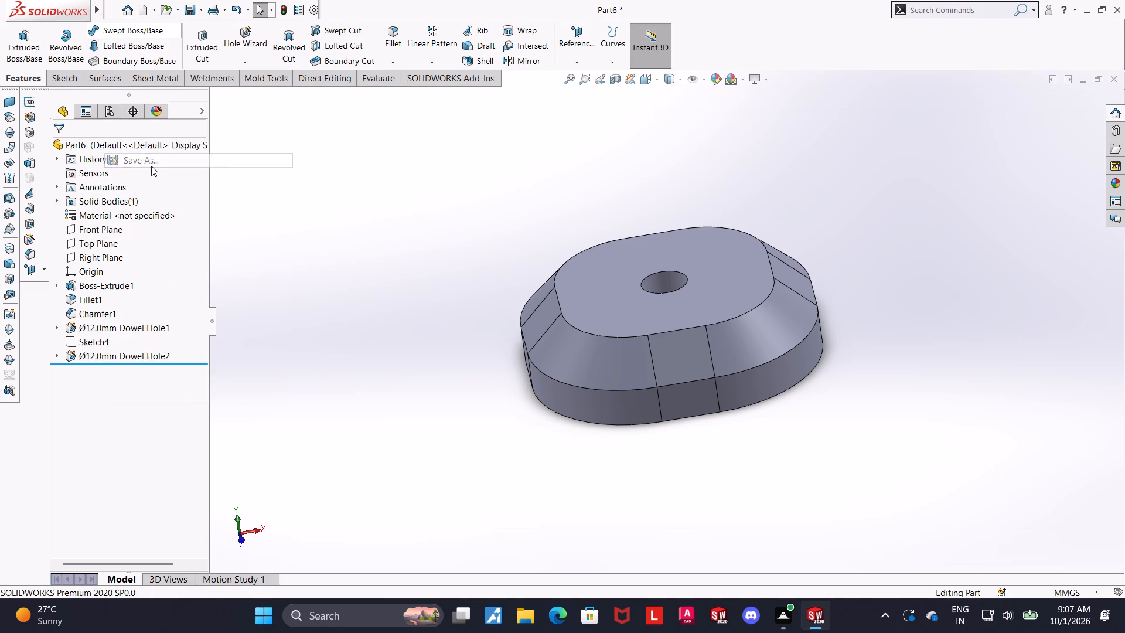
pyautogui.scroll(-2, 479, 283)
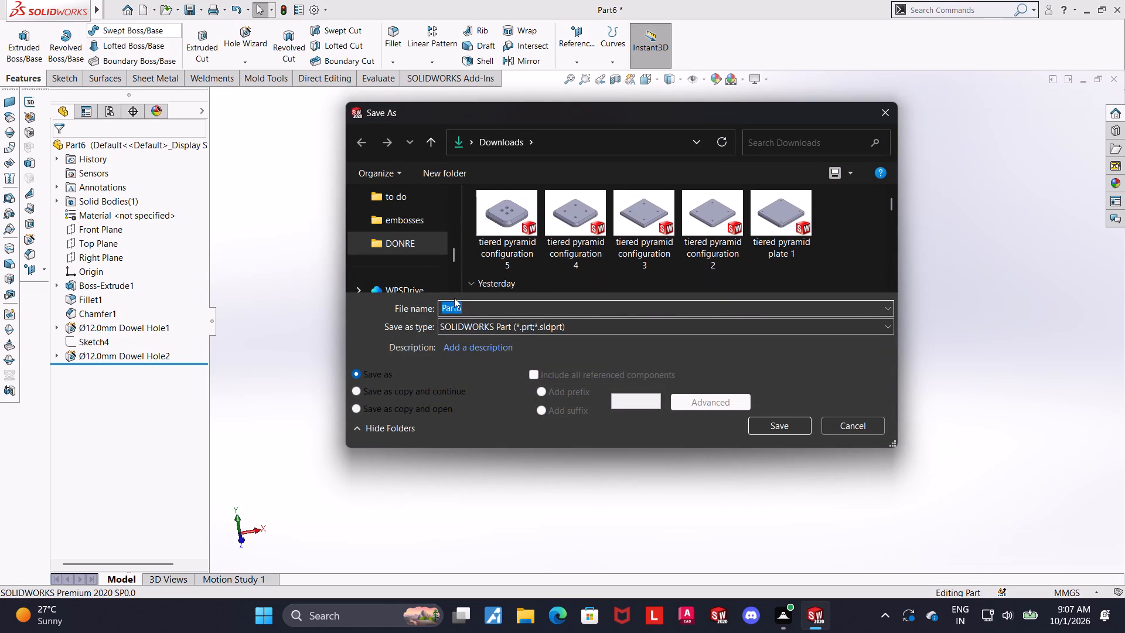
pyautogui.write('tiered pyramid configuration')
pyautogui.press('space')
pyautogui.press('6')
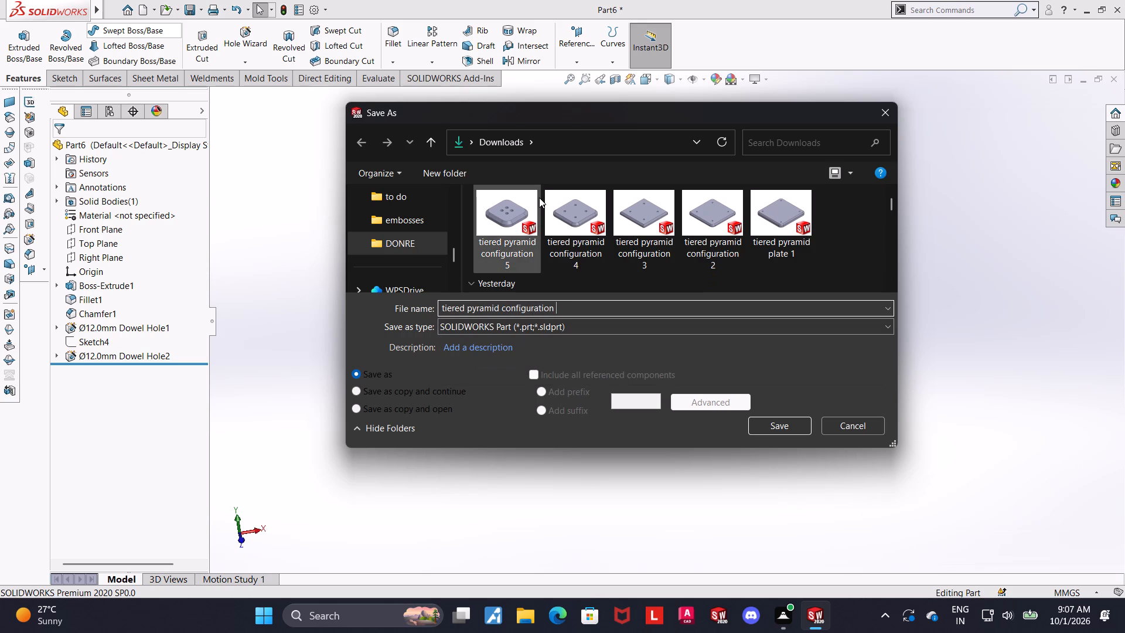
pyautogui.click(780, 415)
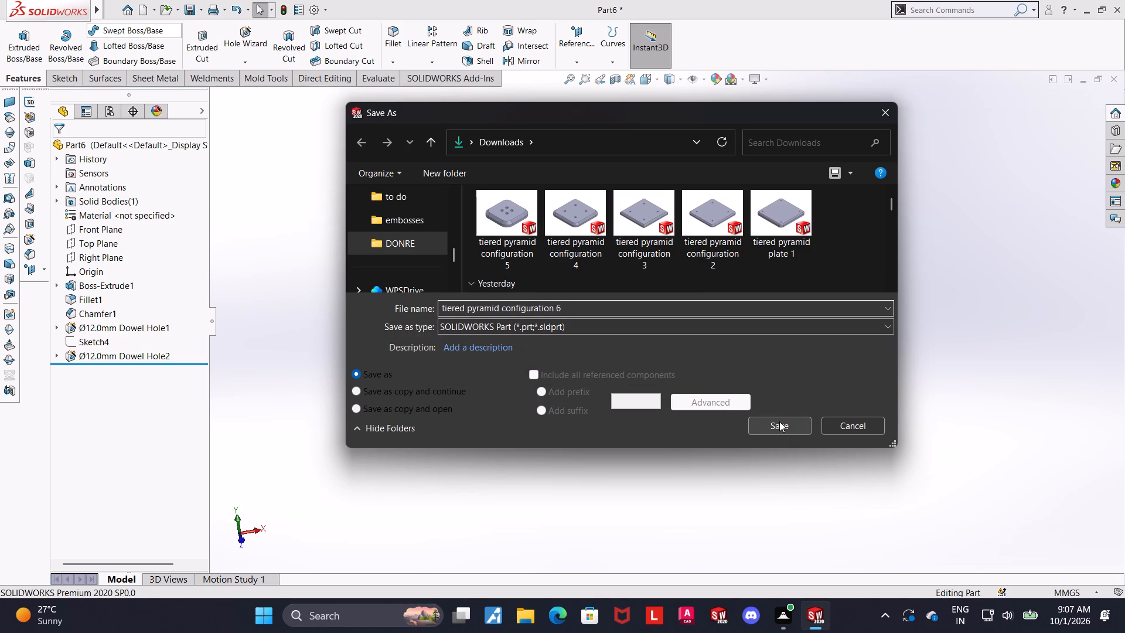
pyautogui.click(779, 421)
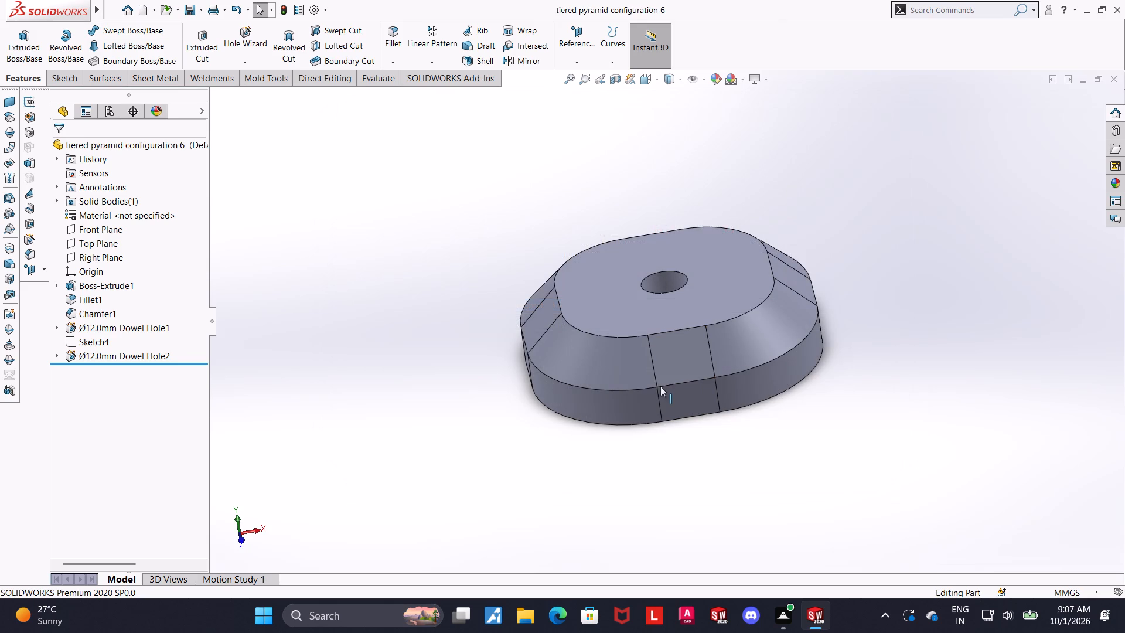
# Switch to the first plate's part and save it under the name "tiered pyramid configuration 1".
pyautogui.scroll(-1, 711, 363)
pyautogui.moveTo(1062, 362); pyautogui.dragTo(1078, 455, button='middle')
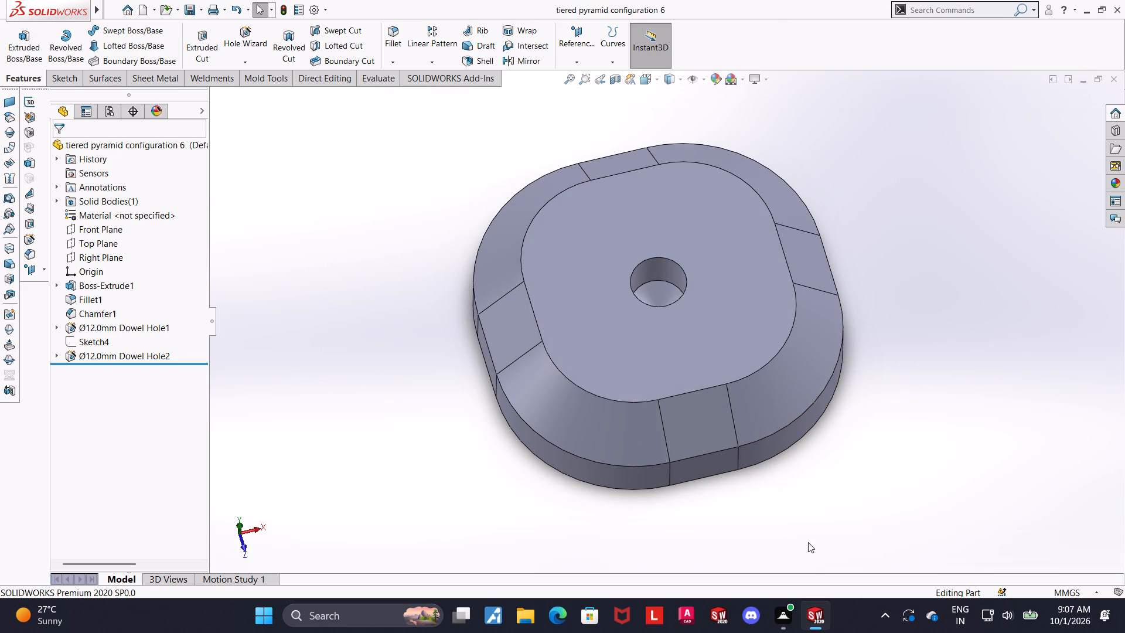
pyautogui.click(231, 518)
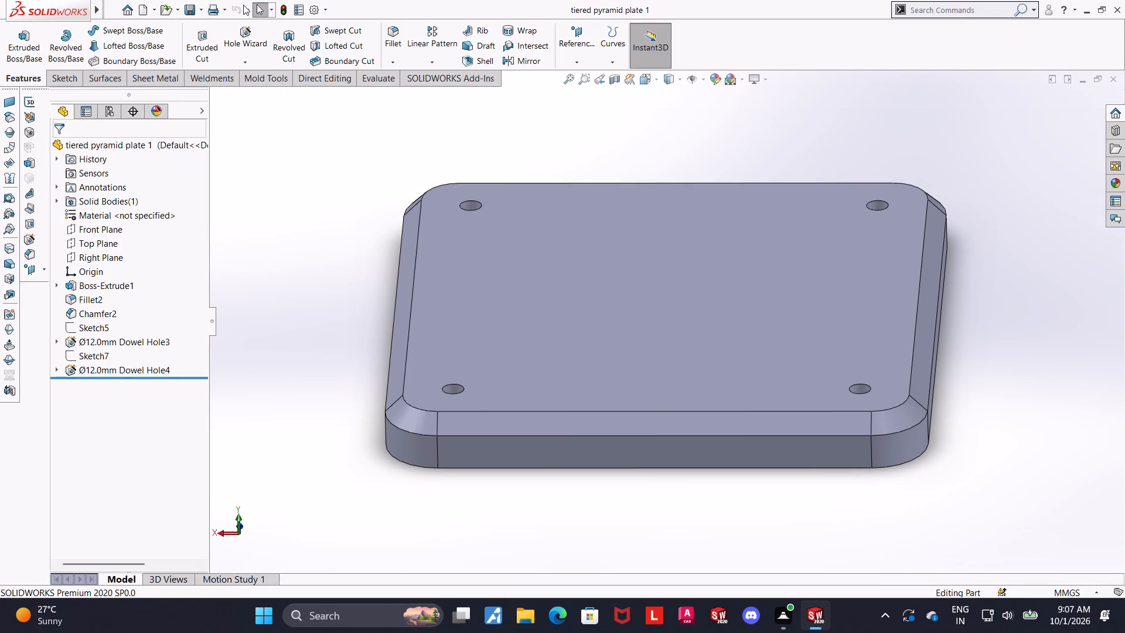
pyautogui.click(202, 9)
pyautogui.click(208, 45)
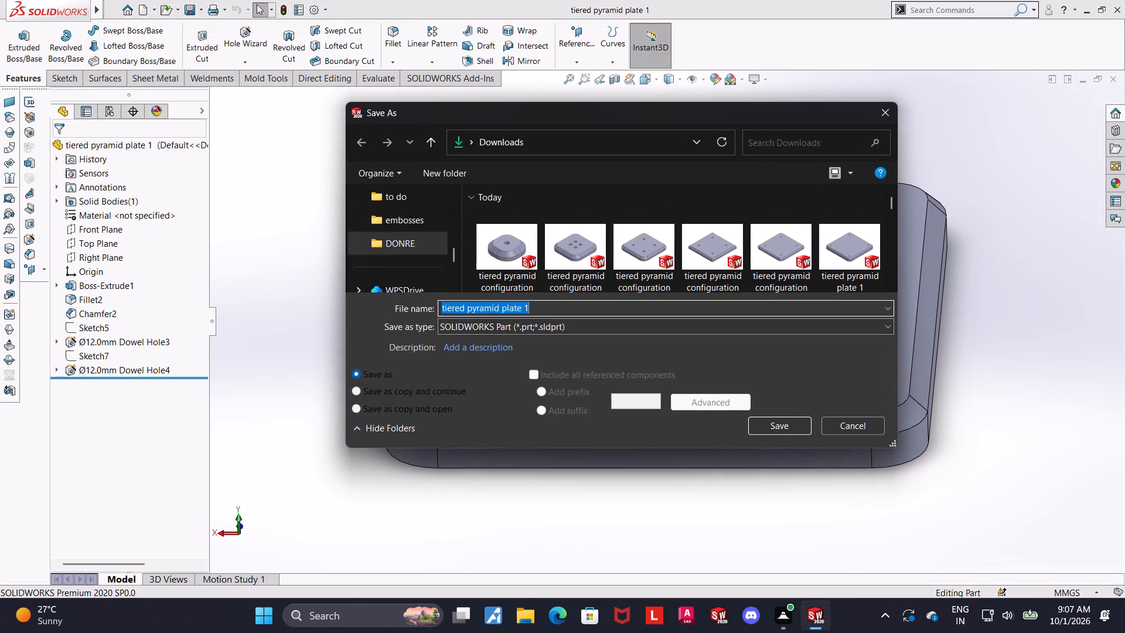
pyautogui.click(521, 308)
pyautogui.press('BackSpace')
pyautogui.press('BackSpace')
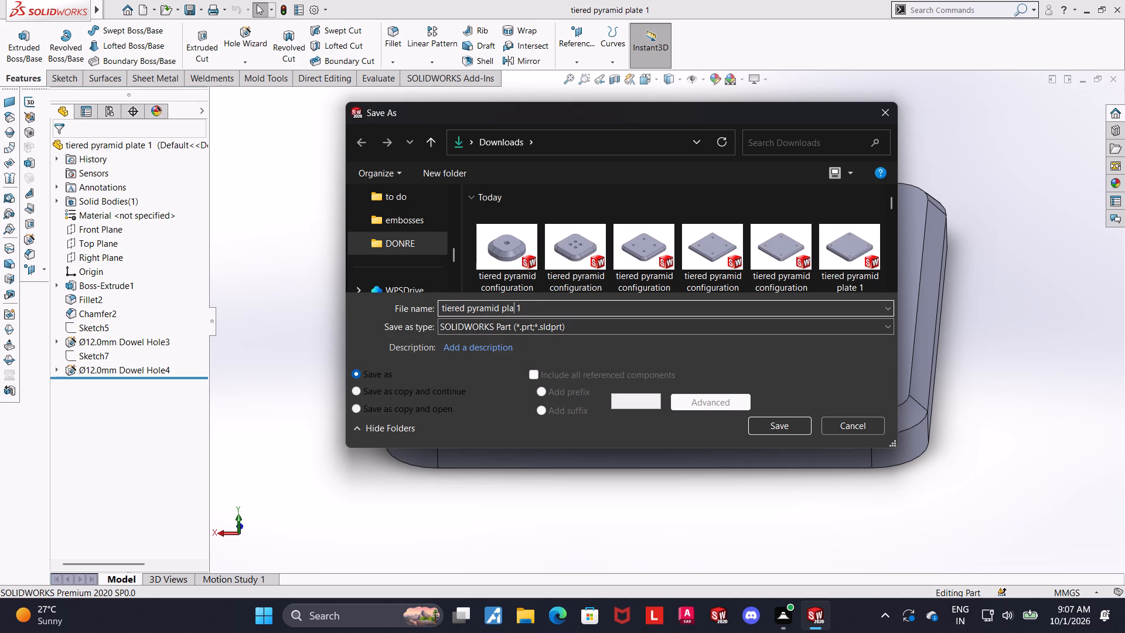
pyautogui.press('BackSpace')
pyautogui.press('BackSpace')
pyautogui.press('BackSpace')
pyautogui.write('configuration')
pyautogui.click(780, 417)
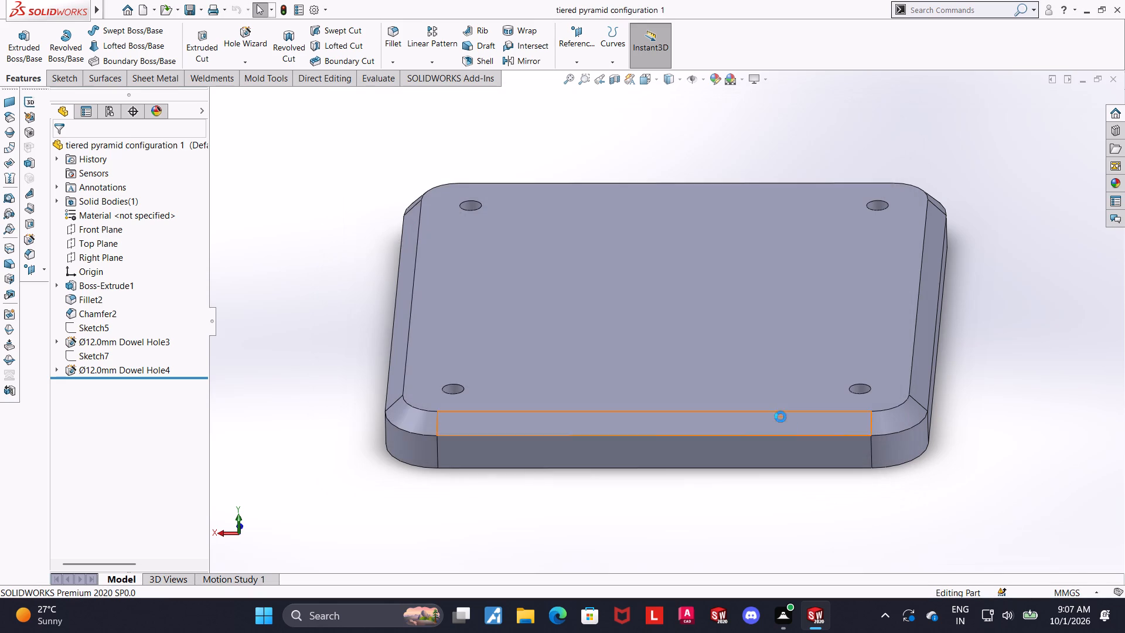
# Create a new part document.
pyautogui.click(145, 15)
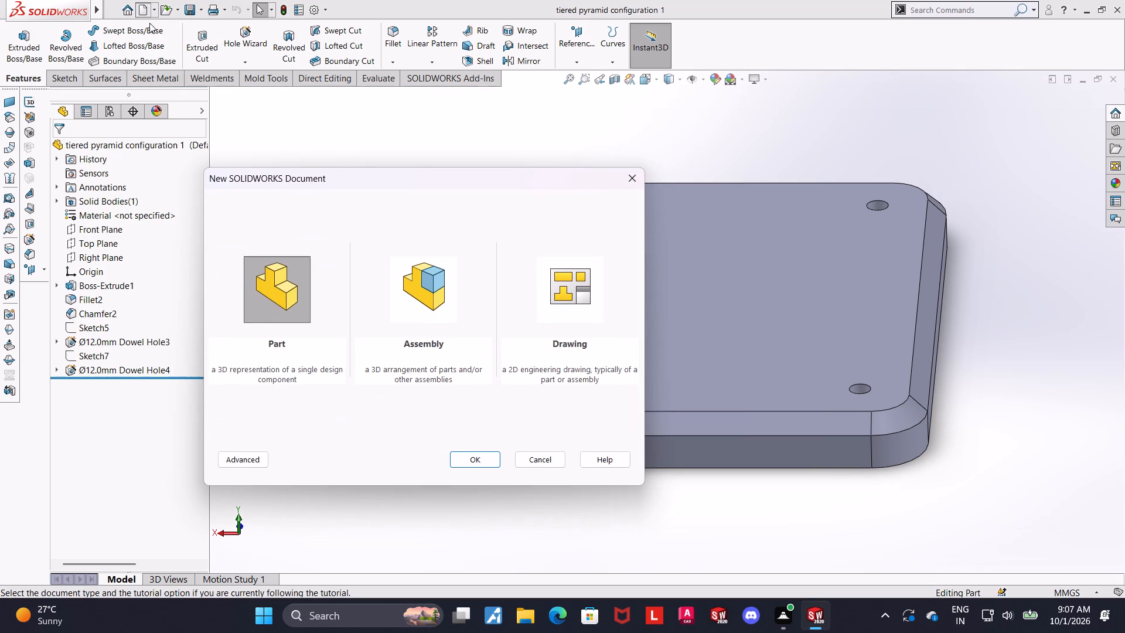
pyautogui.click(266, 287)
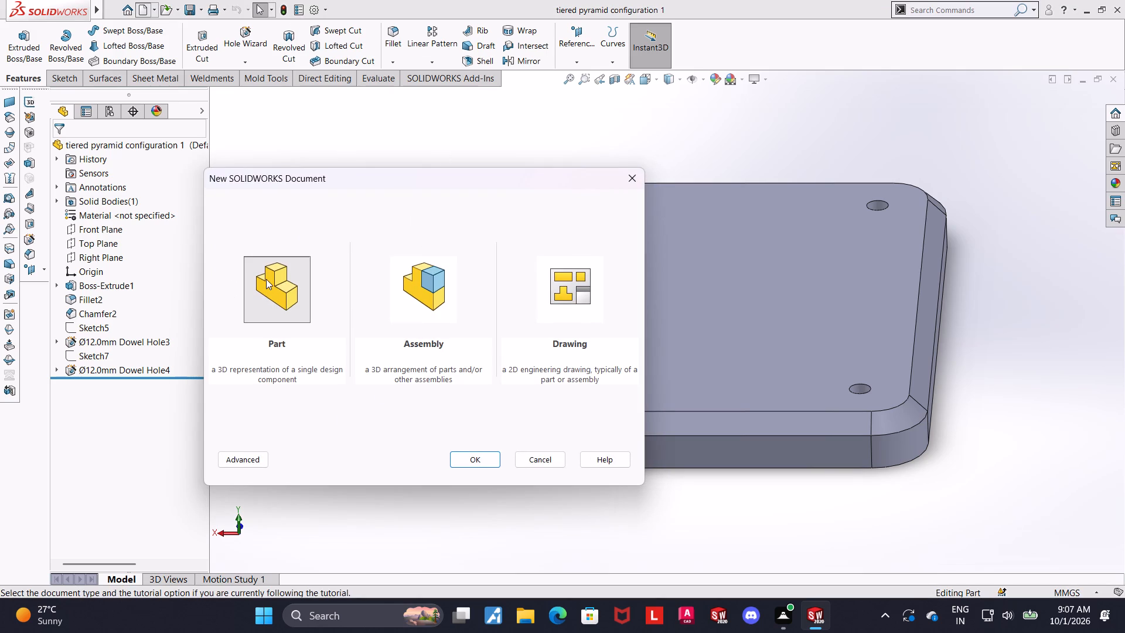
pyautogui.doubleClick(268, 289)
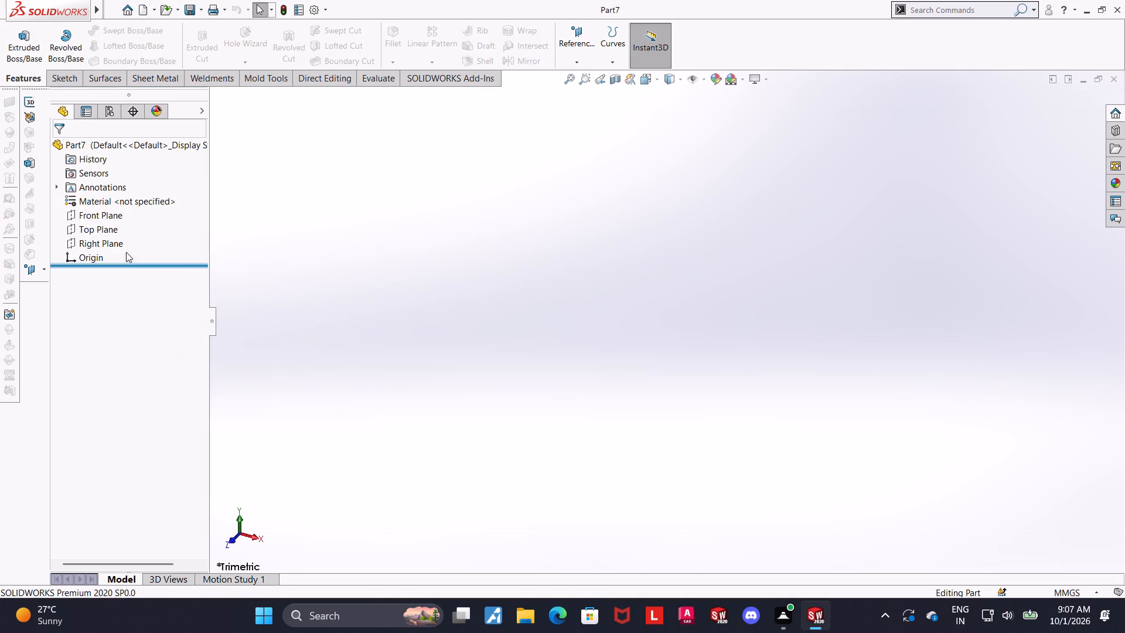
# Sketch a closed stepped half-profile on the Front Plane from the origin, about 22 mm wide at the base, topped by a tangent arc of about R41 mm.
pyautogui.click(92, 220)
pyautogui.click(96, 207)
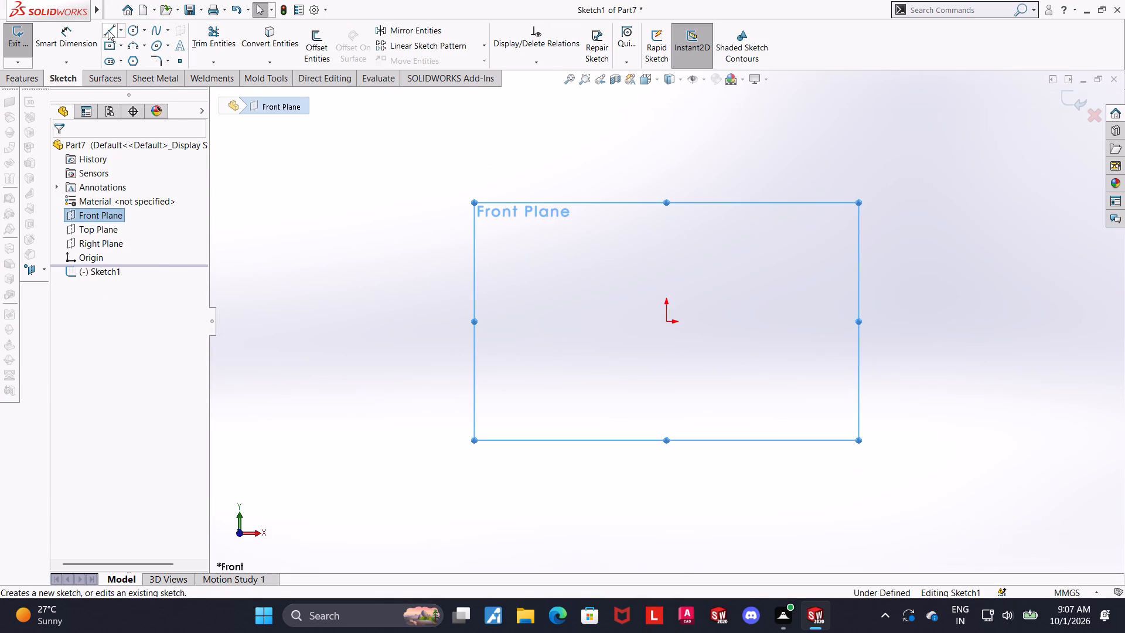
pyautogui.click(108, 30)
pyautogui.click(669, 324)
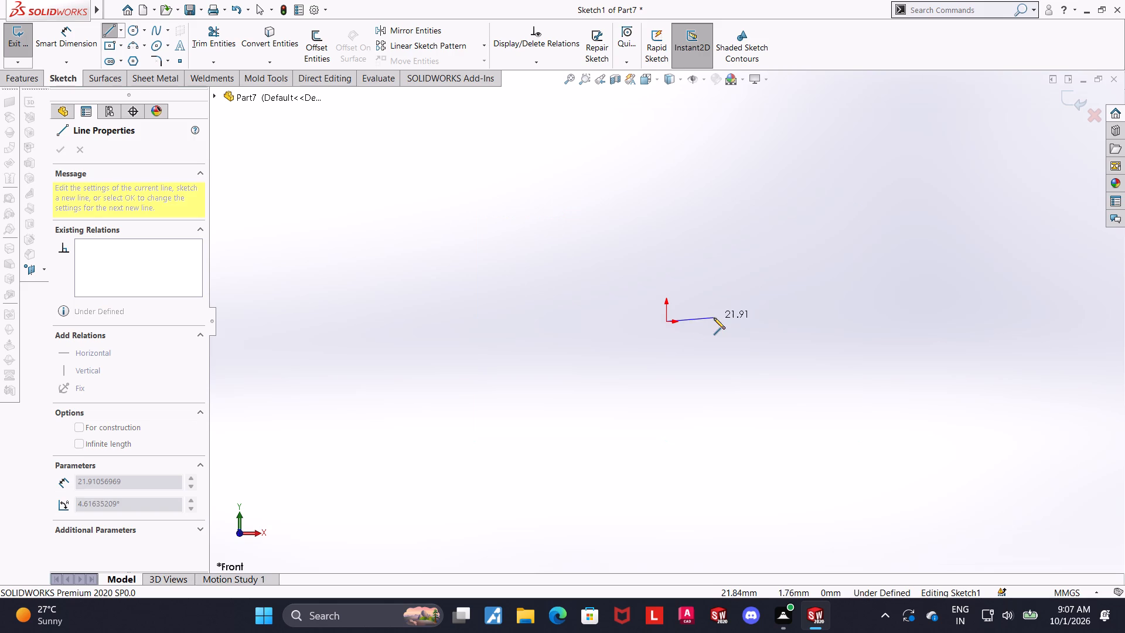
pyautogui.click(714, 323)
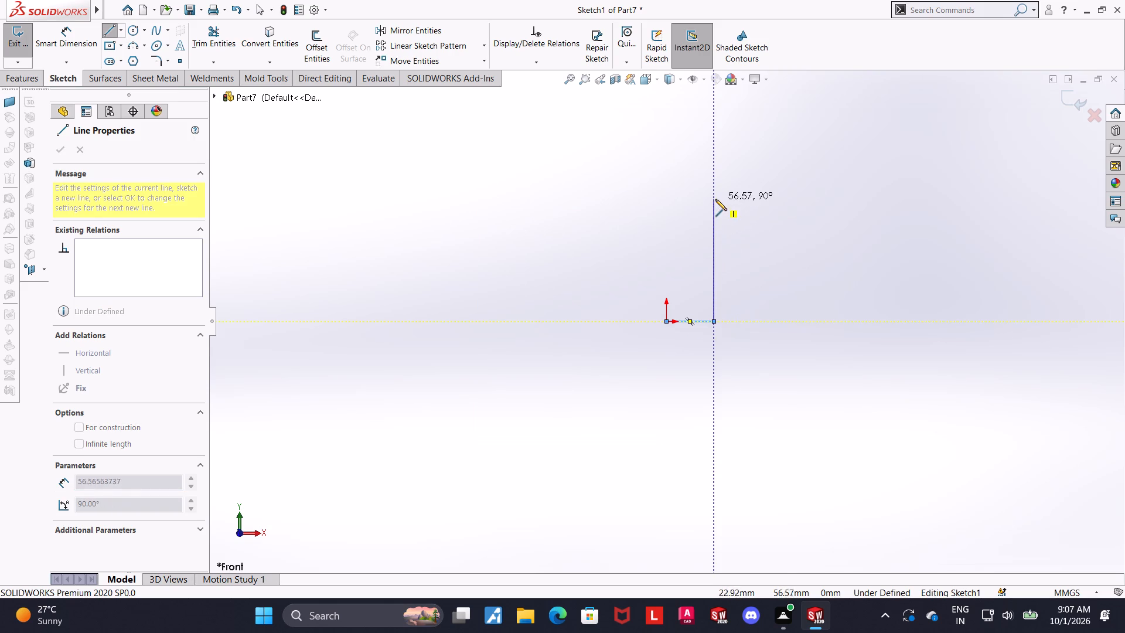
pyautogui.click(714, 207)
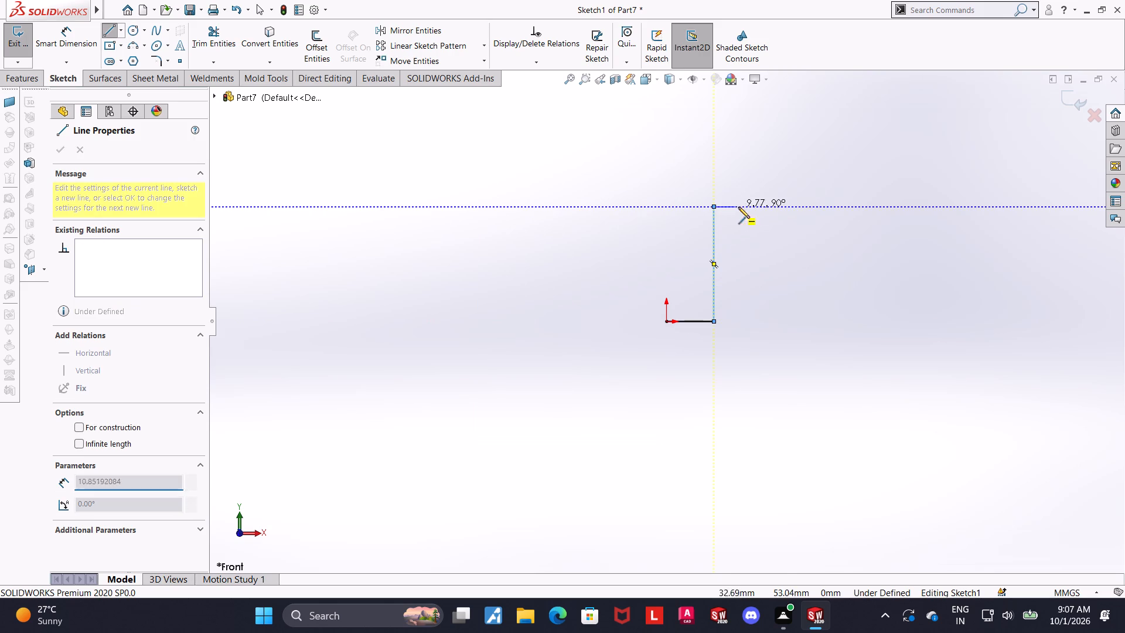
pyautogui.click(759, 205)
pyautogui.scroll(3, 759, 205)
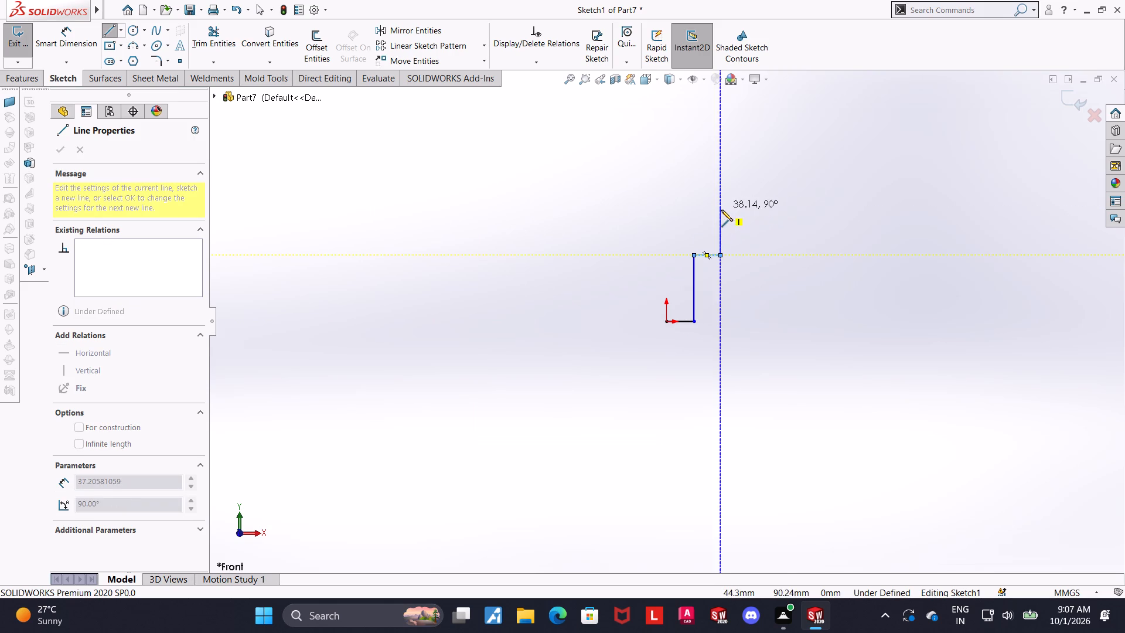
pyautogui.click(721, 210)
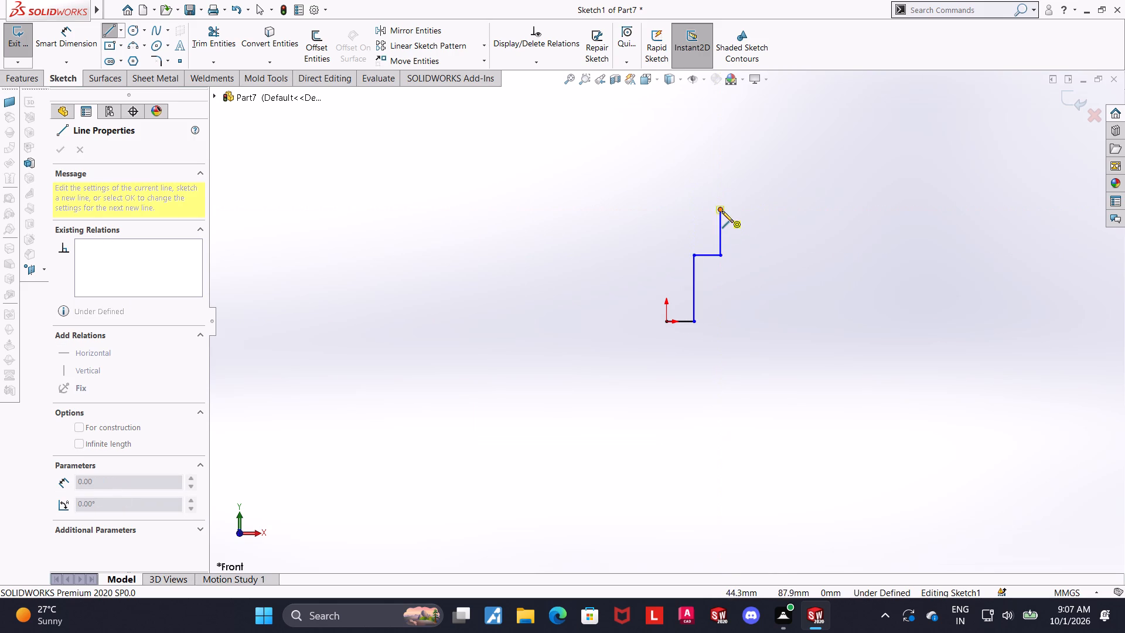
pyautogui.click(667, 161)
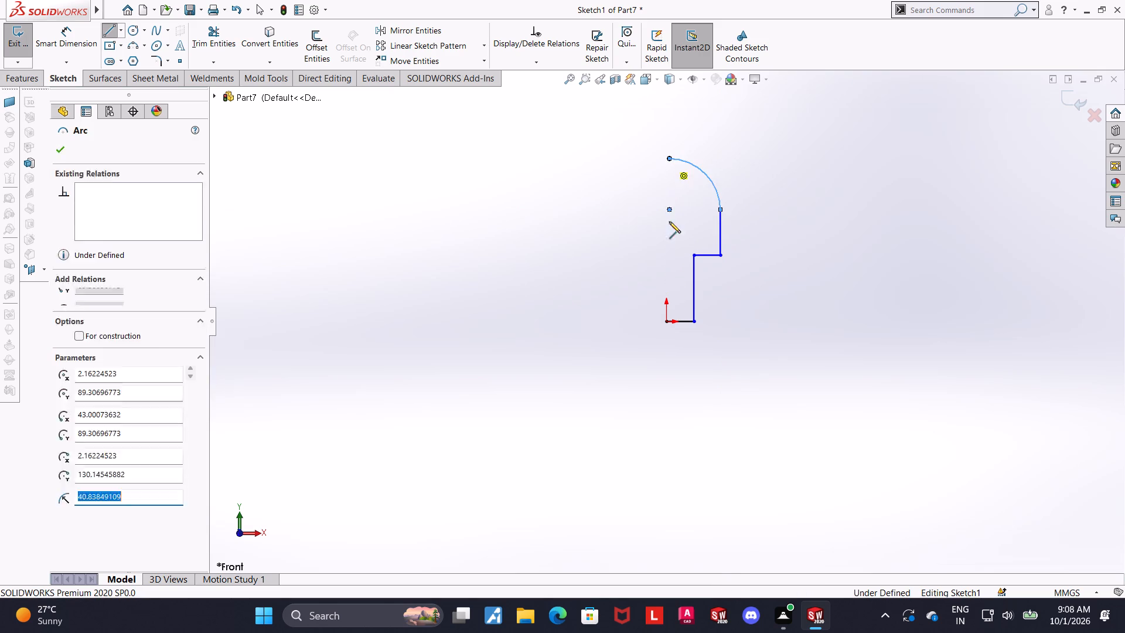
pyautogui.click(665, 322)
pyautogui.press('Escape')
pyautogui.press('Escape')
pyautogui.press('Escape')
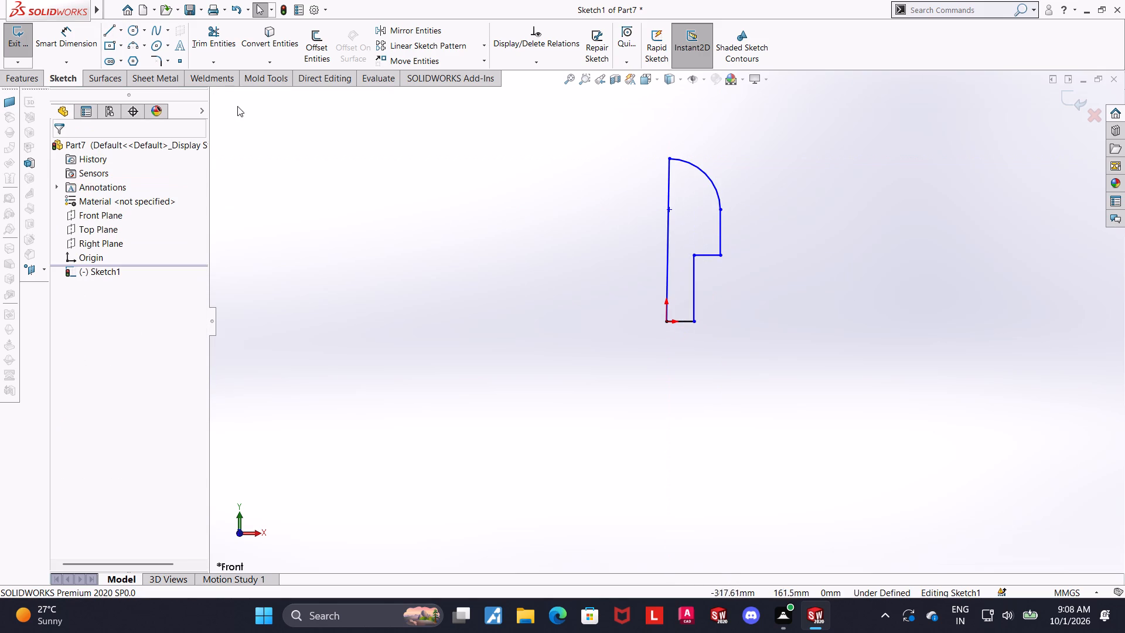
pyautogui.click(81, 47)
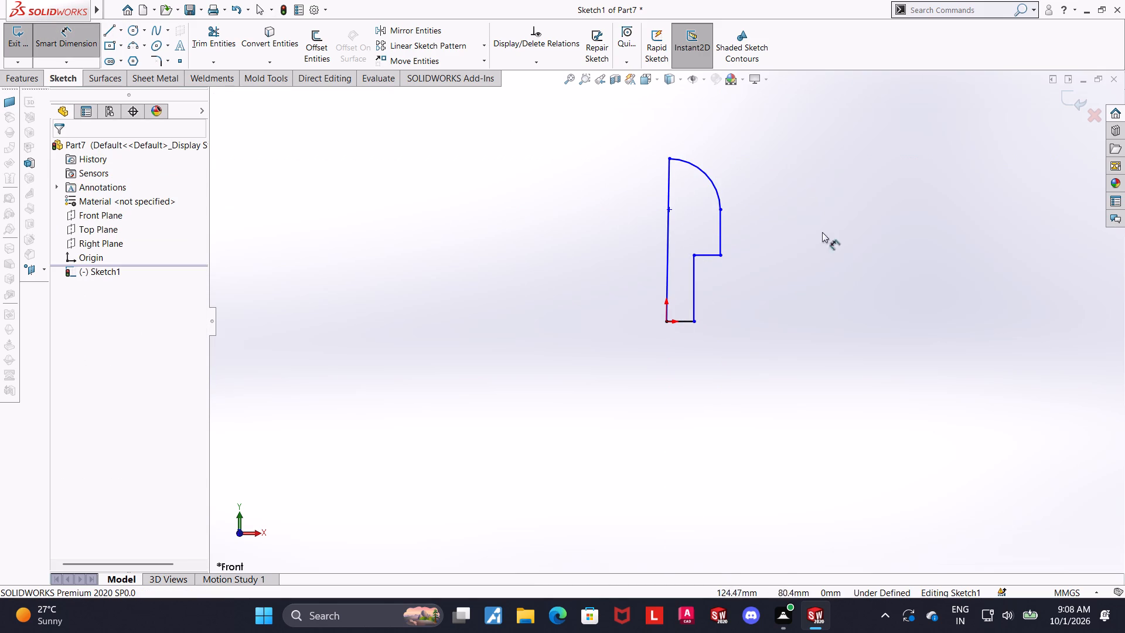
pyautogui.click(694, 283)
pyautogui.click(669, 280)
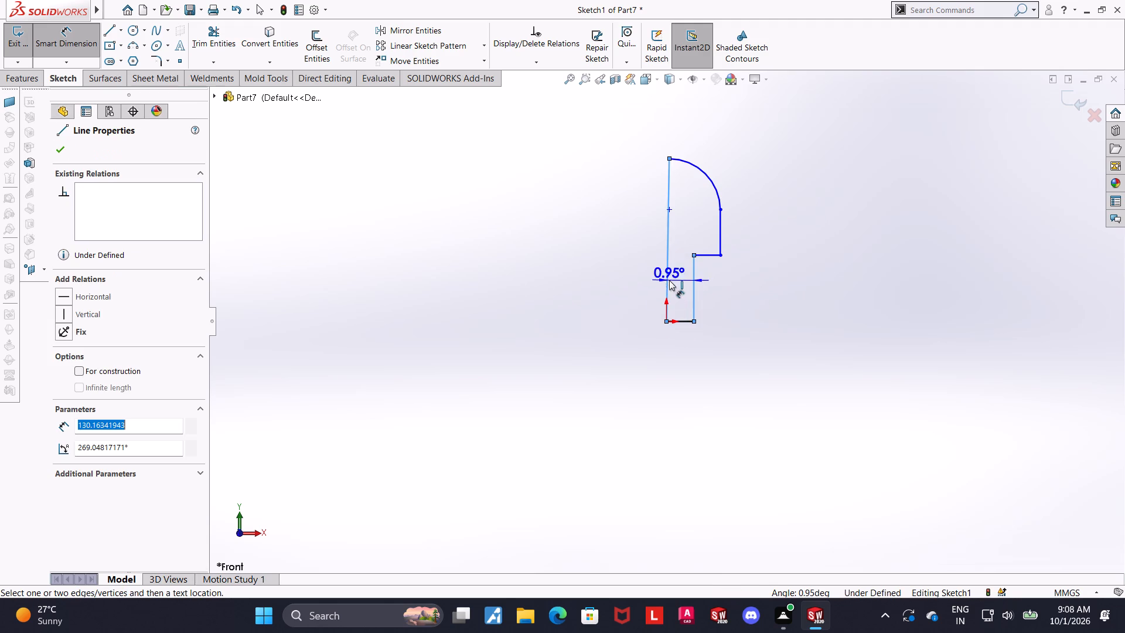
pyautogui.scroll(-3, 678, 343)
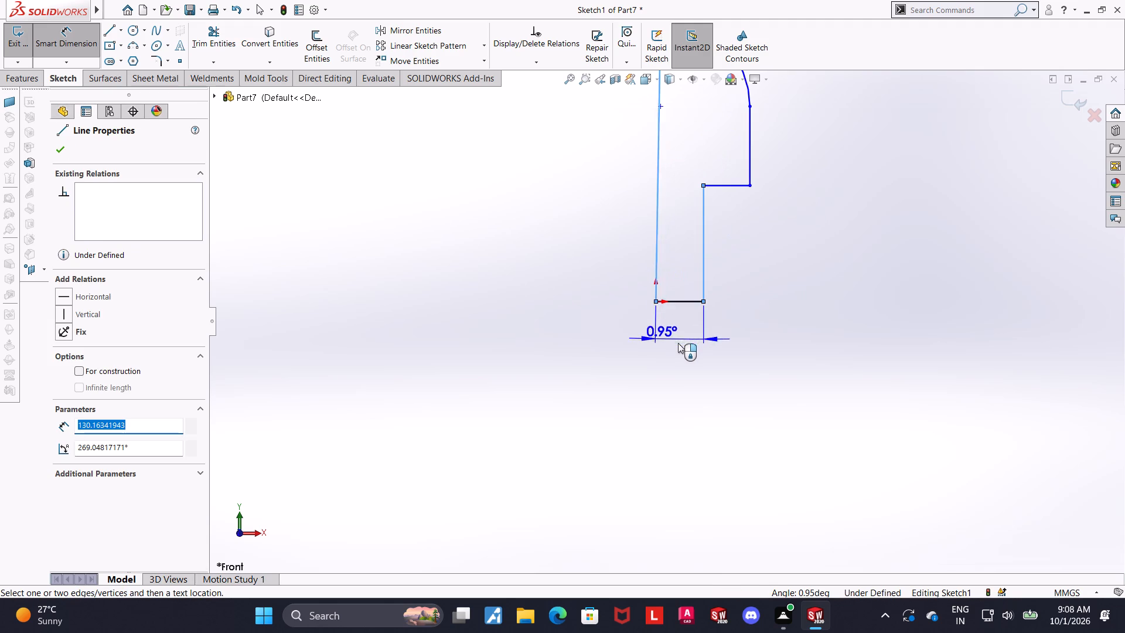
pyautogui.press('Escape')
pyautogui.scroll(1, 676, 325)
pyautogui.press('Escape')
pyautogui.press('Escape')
# Add a vertical relation to the long closing line that runs from the arc's end to the origin.
pyautogui.rightClick(659, 250)
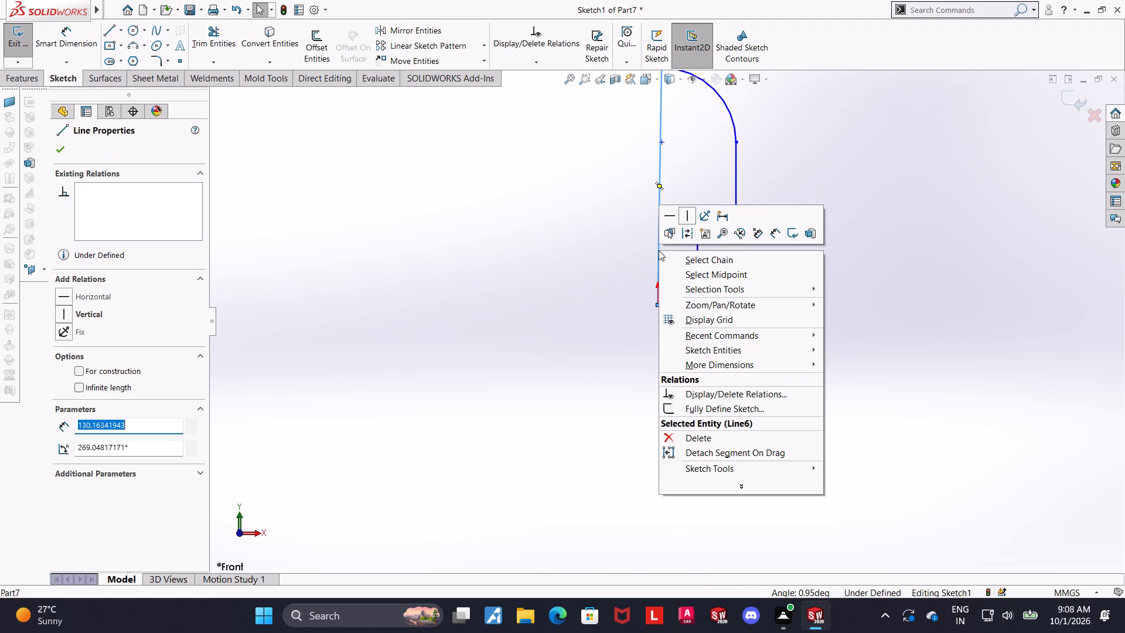
pyautogui.click(687, 220)
pyautogui.press('Escape')
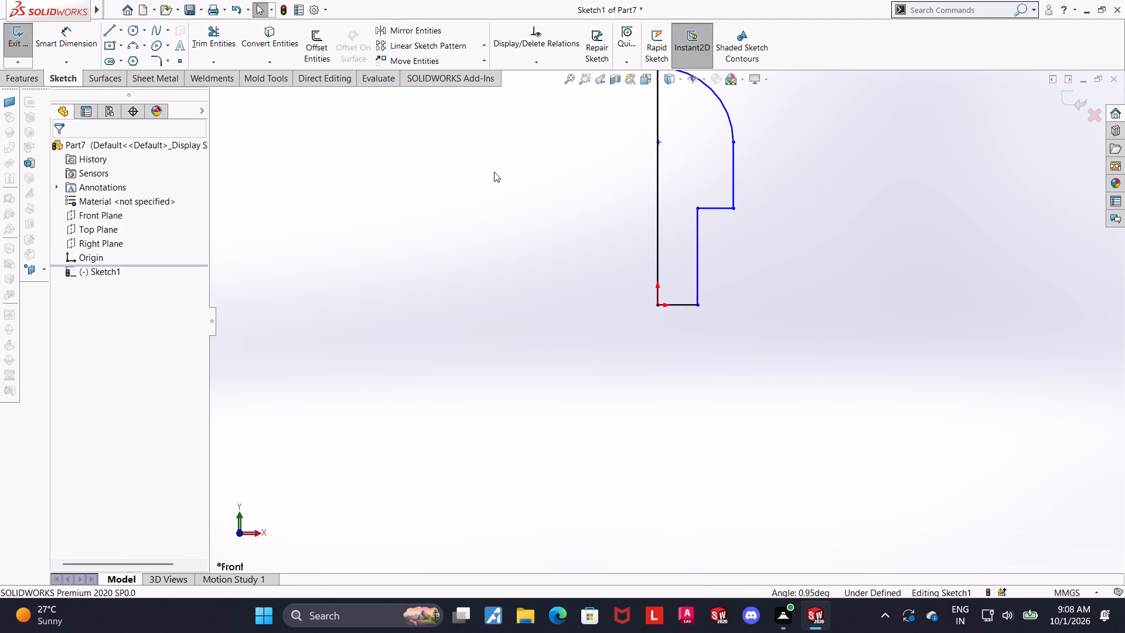
# Dimension the distance between the long vertical line and the lower stem's outer line to 6 mm.
pyautogui.click(89, 41)
pyautogui.click(659, 259)
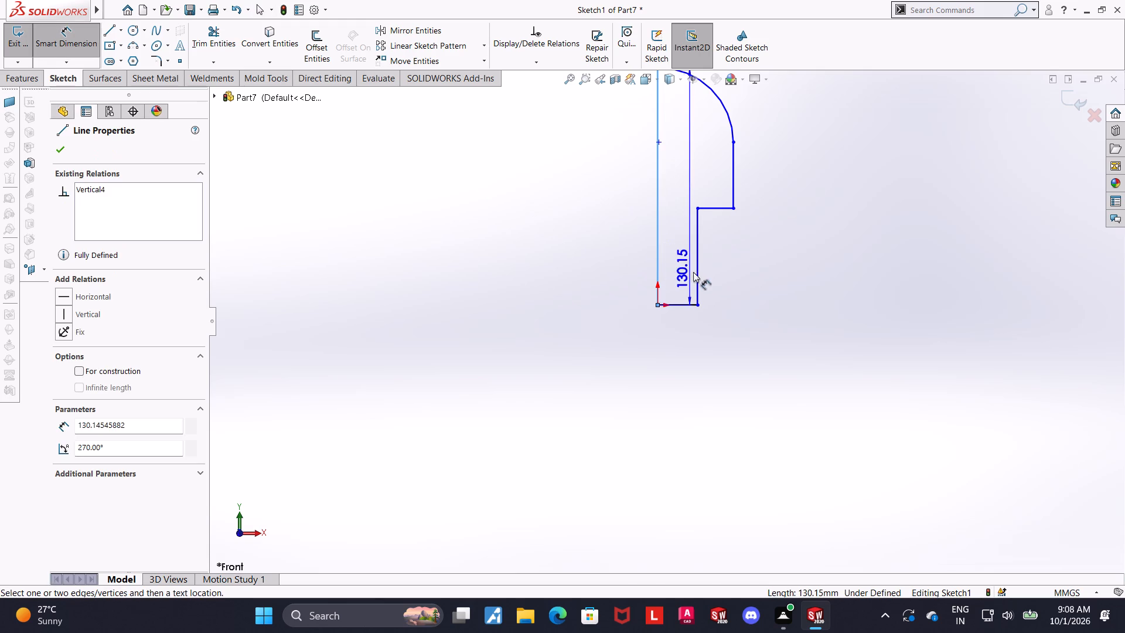
pyautogui.click(696, 274)
pyautogui.click(670, 341)
pyautogui.press('1')
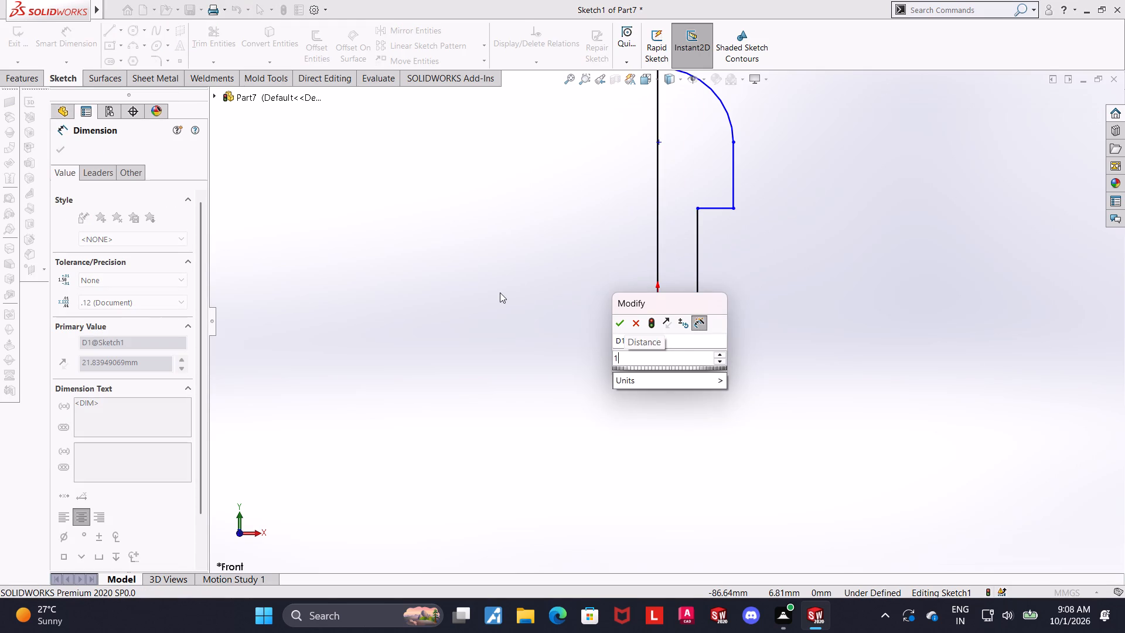
pyautogui.press('5')
pyautogui.press('BackSpace')
pyautogui.press('BackSpace')
pyautogui.press('BackSpace')
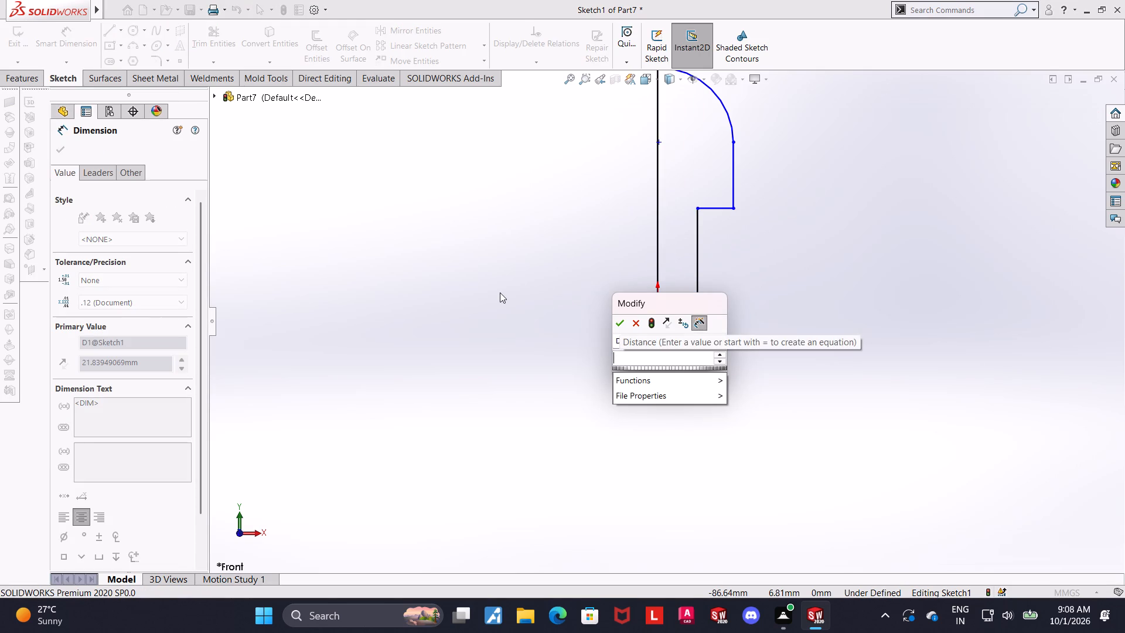
pyautogui.press('6')
pyautogui.press('Return')
pyautogui.press('Escape')
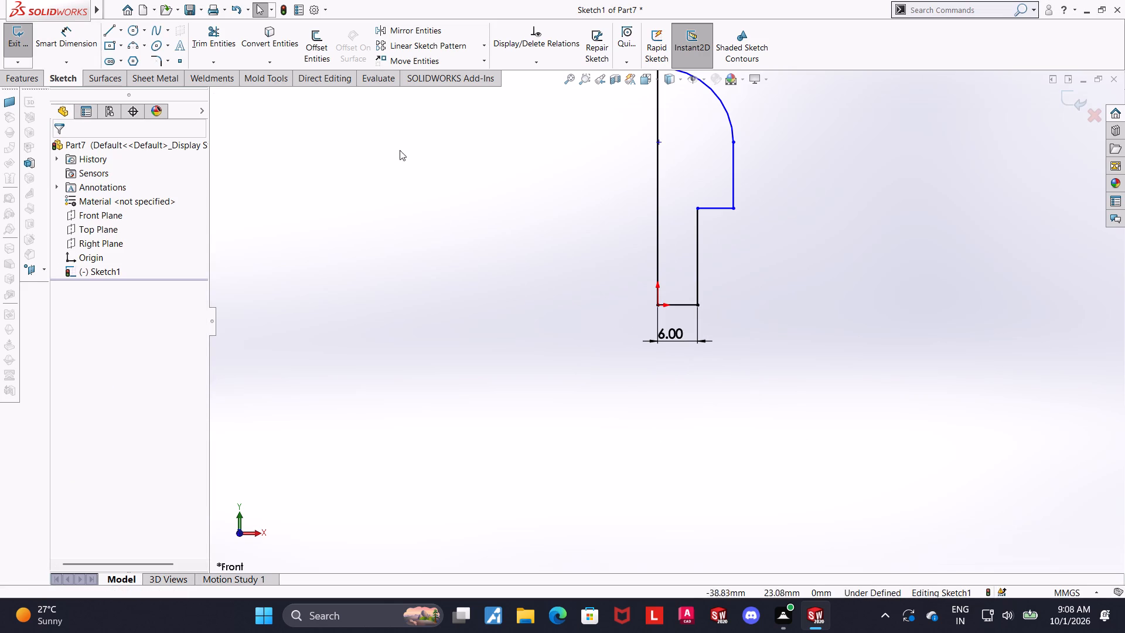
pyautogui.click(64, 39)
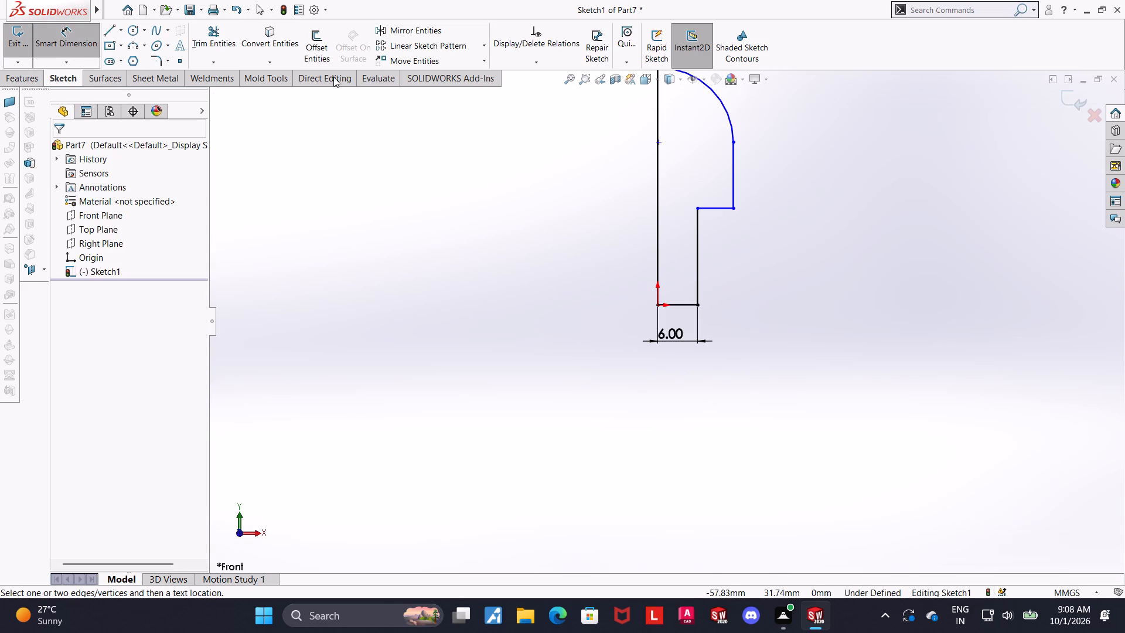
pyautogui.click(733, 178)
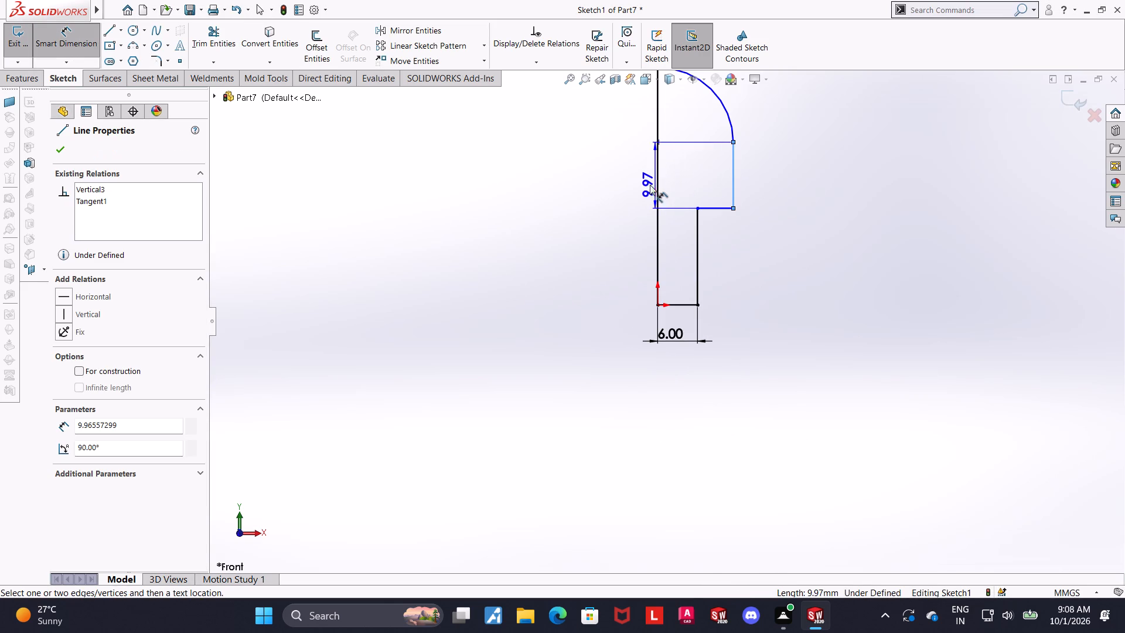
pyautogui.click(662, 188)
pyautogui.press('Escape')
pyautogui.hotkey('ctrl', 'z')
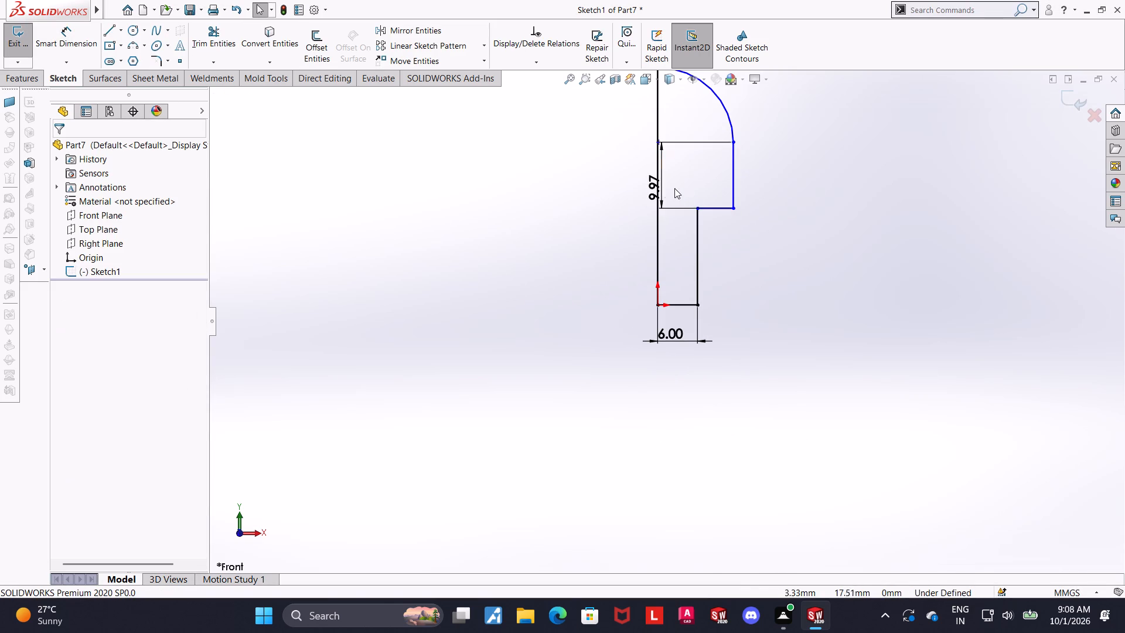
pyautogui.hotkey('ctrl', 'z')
# Dimension the distance between the long vertical line and the head's outer vertical line to 15 mm.
pyautogui.click(42, 40)
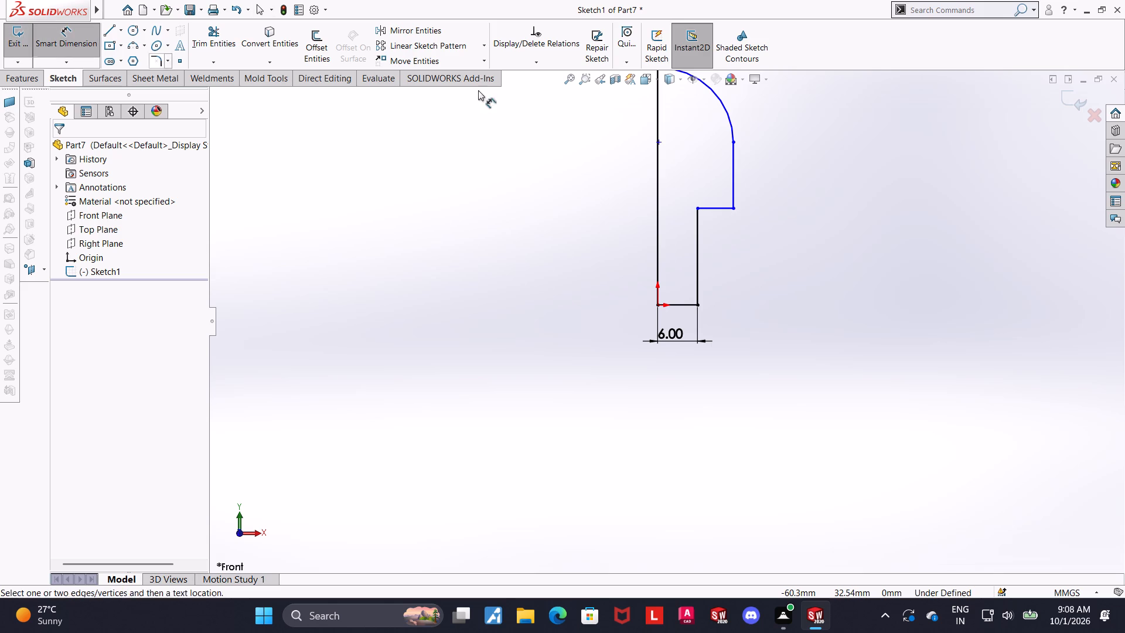
pyautogui.click(658, 162)
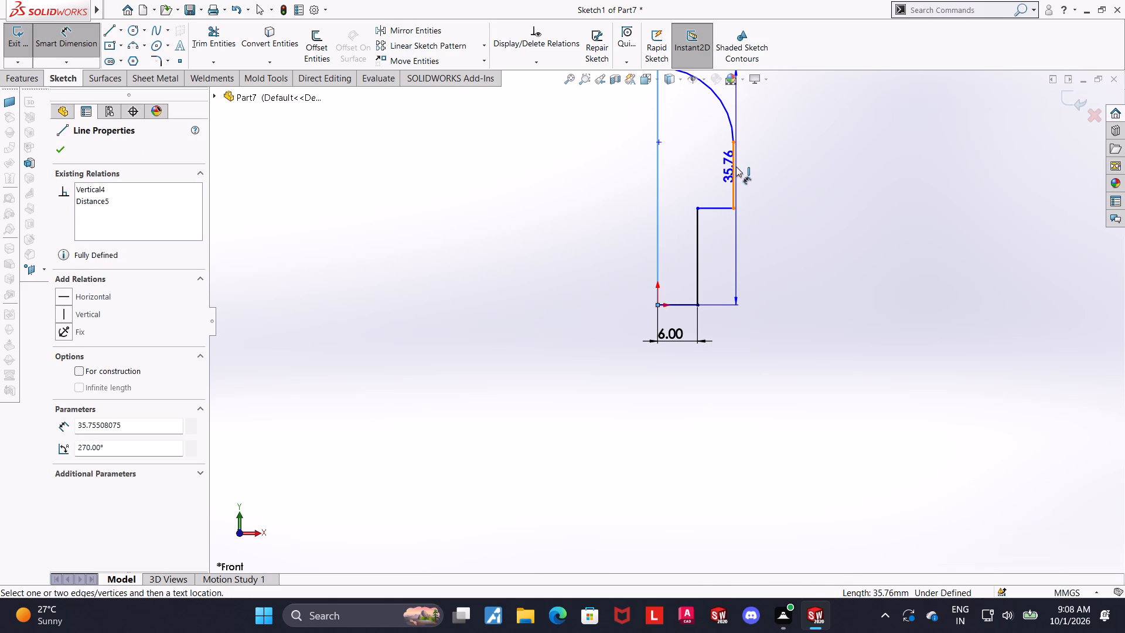
pyautogui.click(736, 166)
pyautogui.click(717, 418)
pyautogui.press('1')
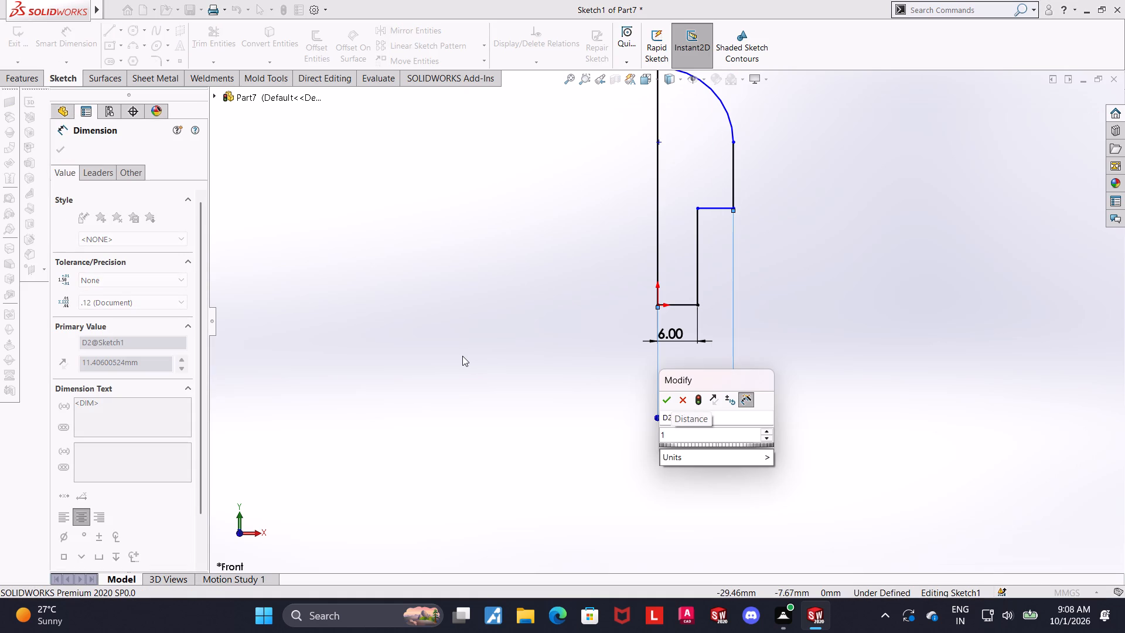
pyautogui.press('5')
pyautogui.press('Return')
pyautogui.press('Escape')
# Add a coincident relation between the dome arc's centre point and the long vertical line.
pyautogui.scroll(5, 517, 138)
pyautogui.scroll(-4, 821, 256)
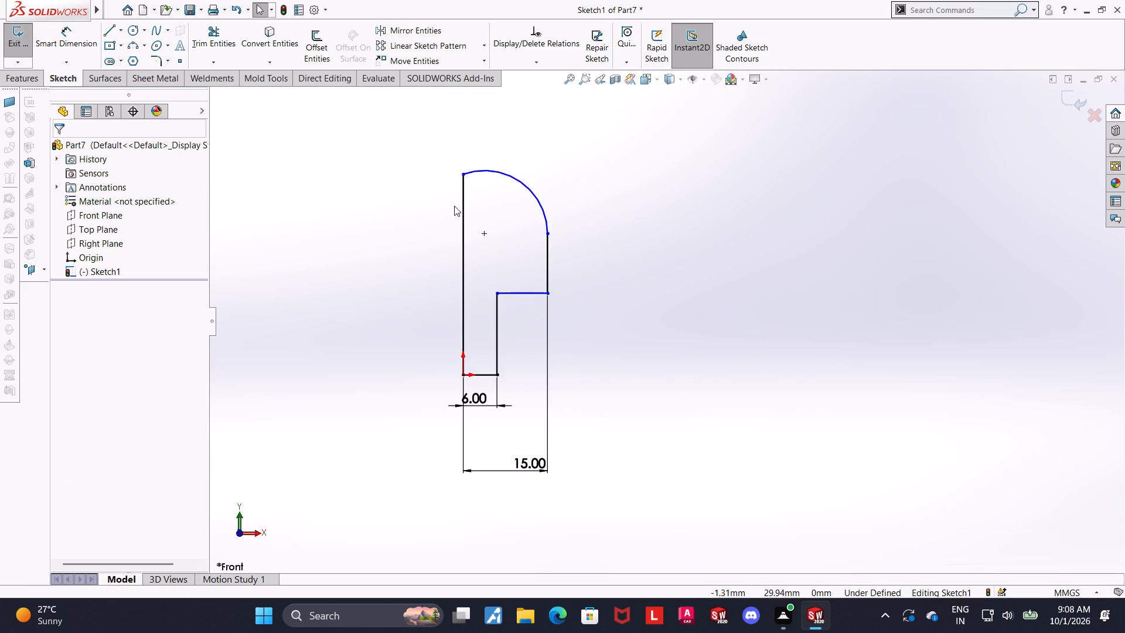
pyautogui.scroll(-2, 448, 204)
pyautogui.press('Escape')
pyautogui.click(524, 263)
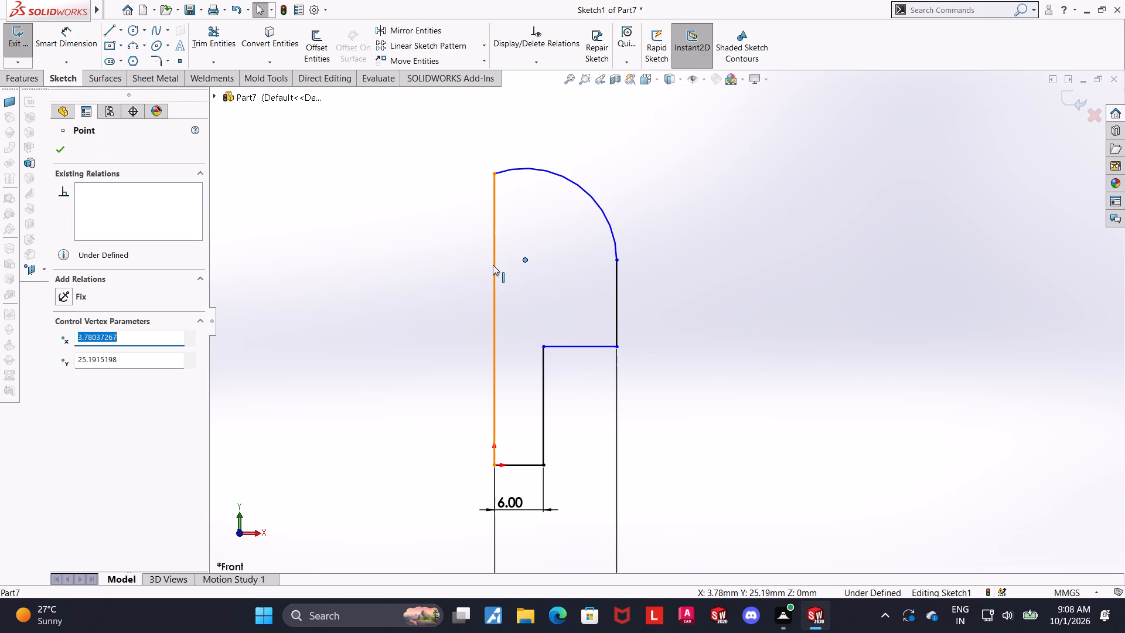
pyautogui.keyDown('ctrl'); pyautogui.click(493, 265); pyautogui.keyUp('ctrl')
pyautogui.click(68, 372)
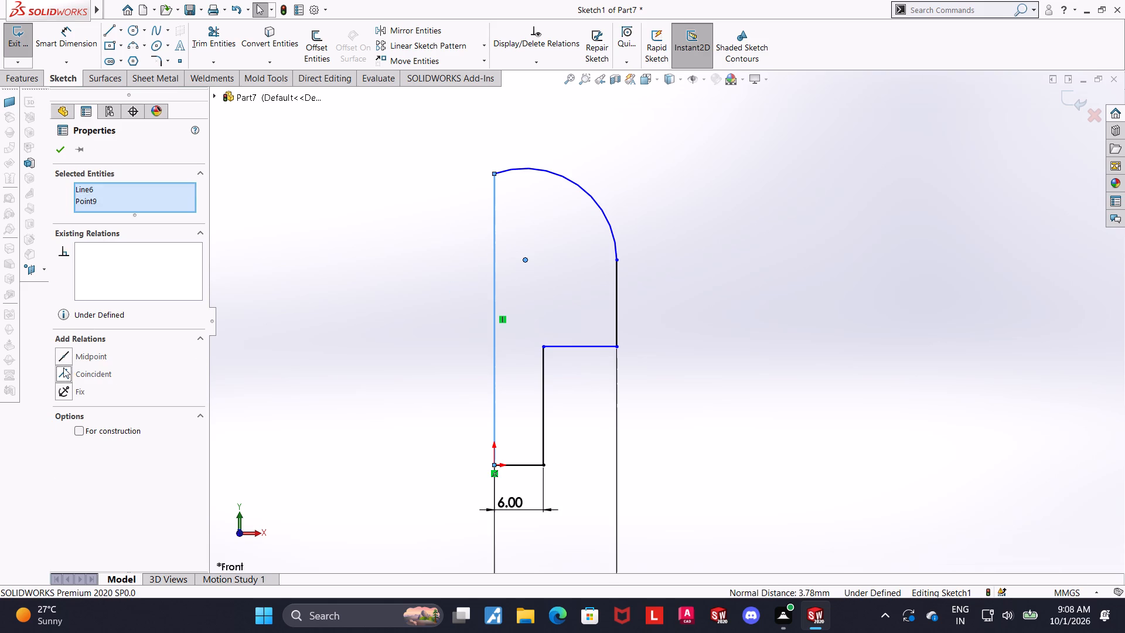
pyautogui.press('Escape')
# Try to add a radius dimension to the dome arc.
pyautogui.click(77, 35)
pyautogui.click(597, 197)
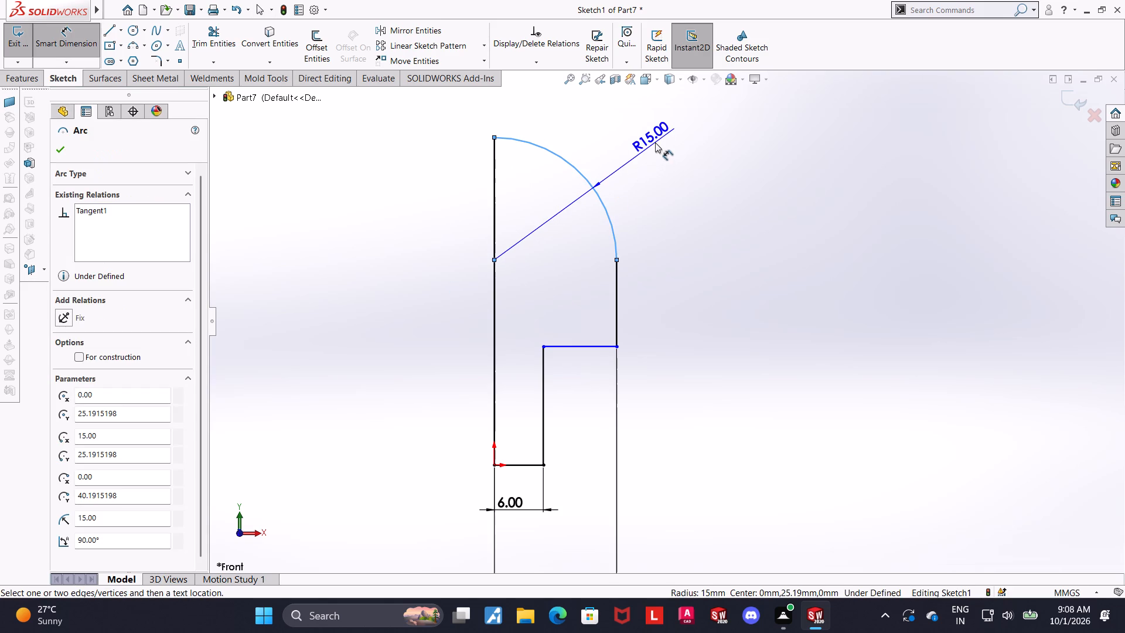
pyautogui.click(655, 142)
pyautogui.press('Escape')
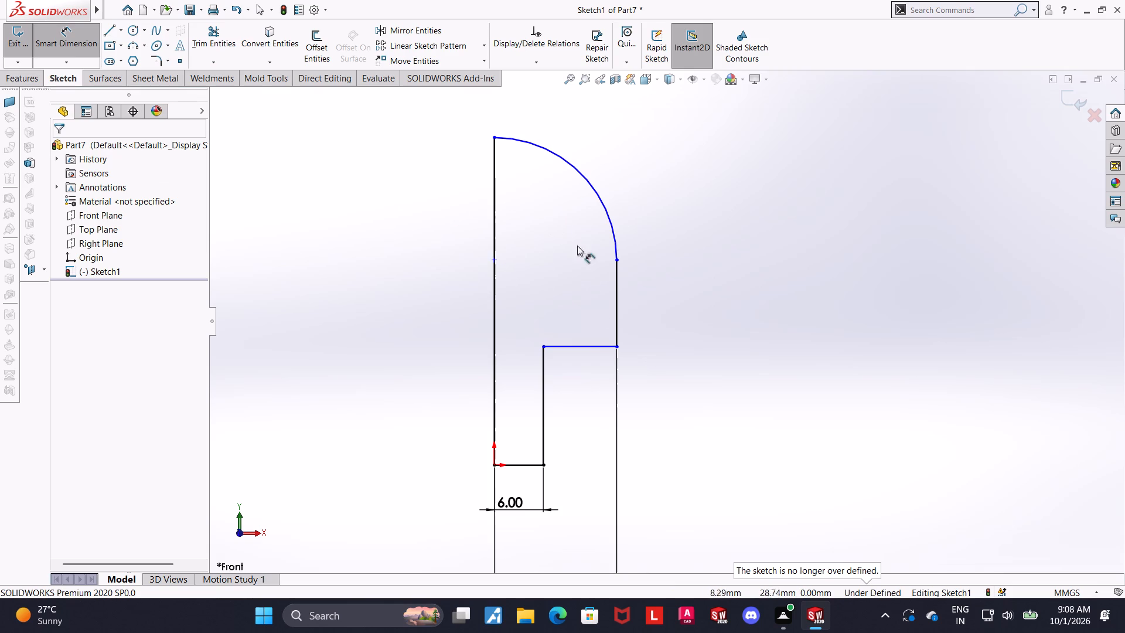
# Dimension the stem's height, from the bottom line to the horizontal step line, to 10 mm.
pyautogui.click(526, 465)
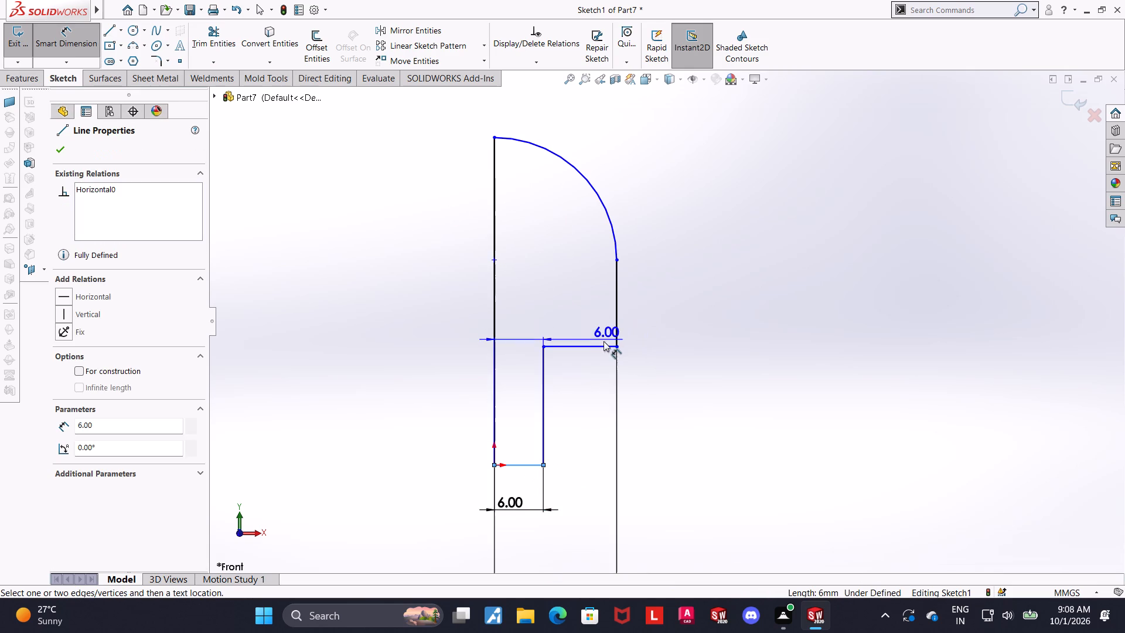
pyautogui.click(601, 345)
pyautogui.click(665, 403)
pyautogui.press('1')
pyautogui.press('0')
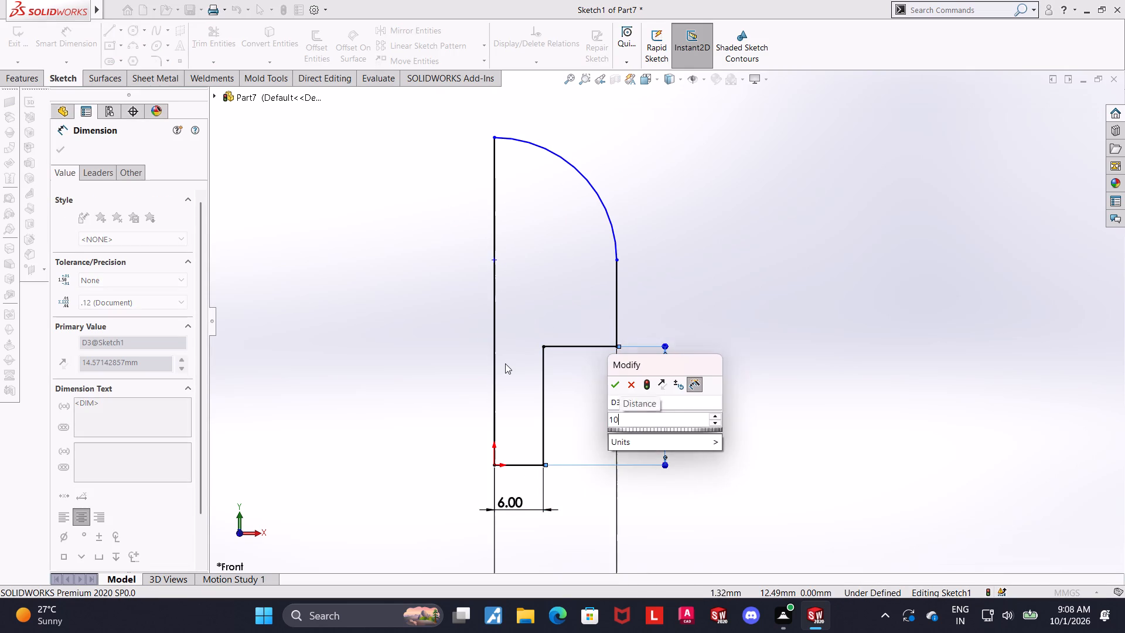
pyautogui.press('Return')
pyautogui.press('Escape')
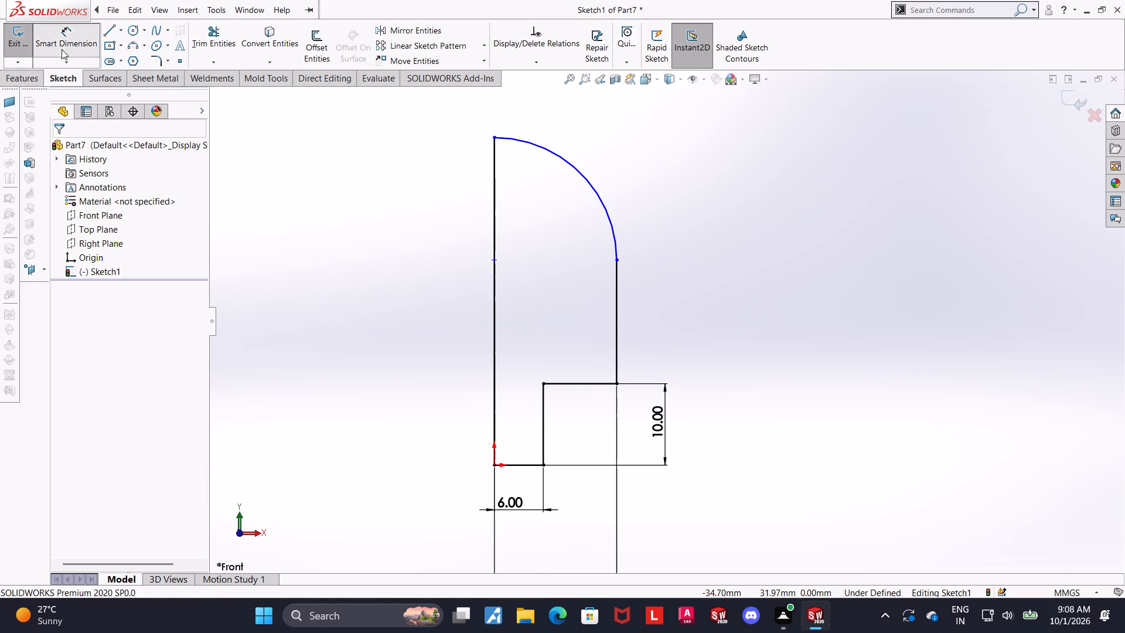
# Dimension the height from the bottom line to the dome arc's lower endpoint to 25 mm.
pyautogui.click(62, 49)
pyautogui.click(519, 468)
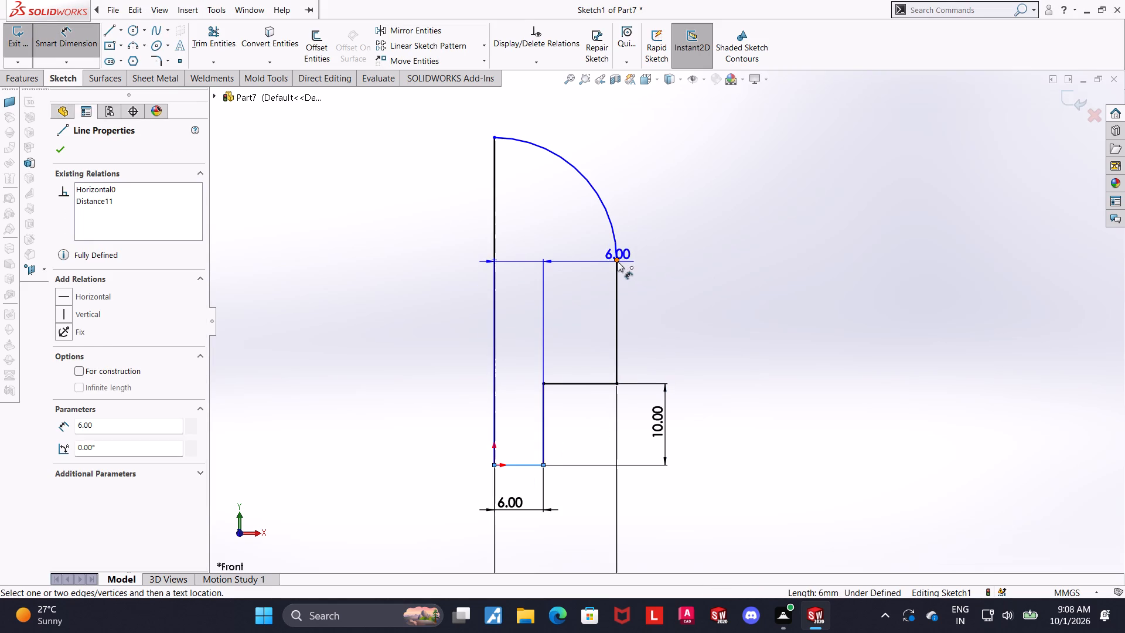
pyautogui.click(618, 261)
pyautogui.click(752, 328)
pyautogui.press('2')
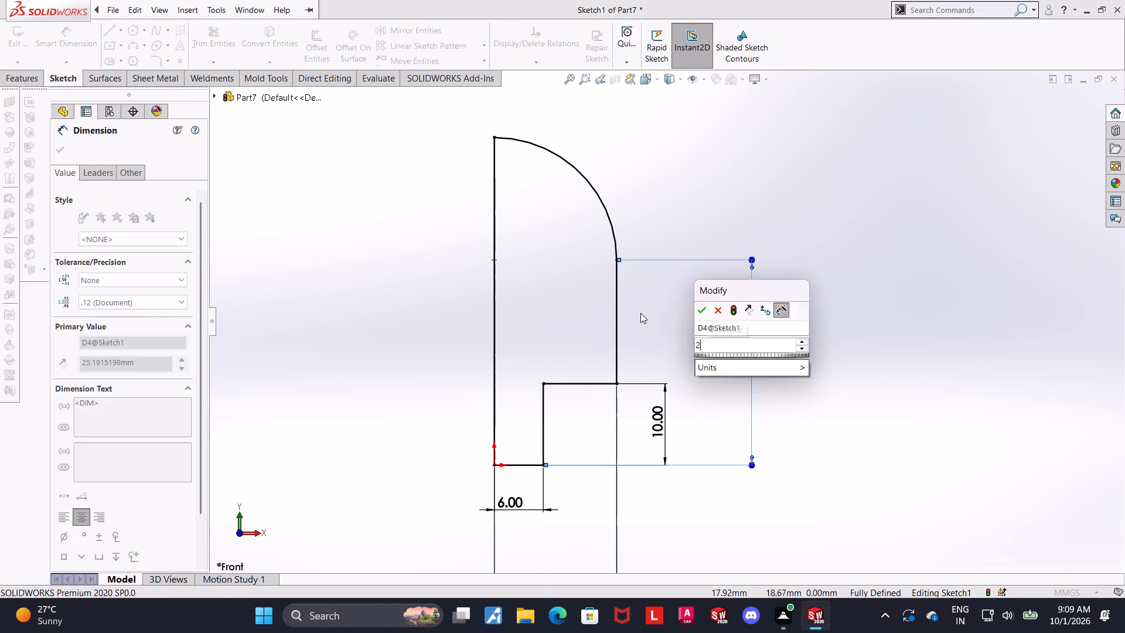
pyautogui.press('5')
pyautogui.press('Return')
pyautogui.press('Escape')
pyautogui.press('Escape')
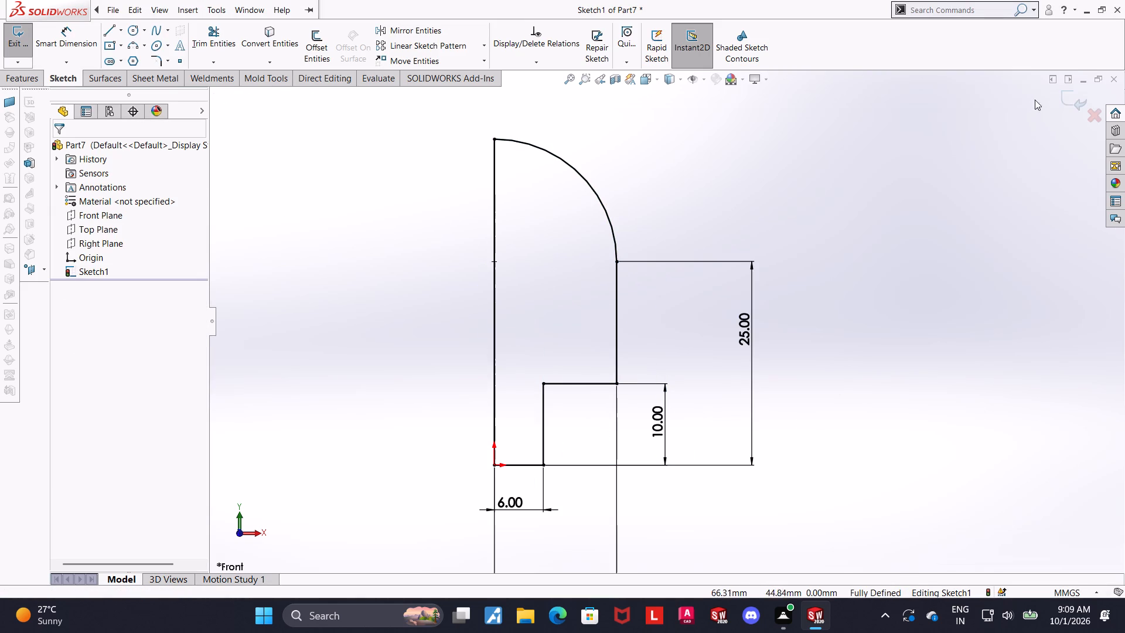
# Finish the sketch and revolve the profile 360° about its long vertical line into a solid pin.
pyautogui.click(1080, 96)
pyautogui.click(65, 31)
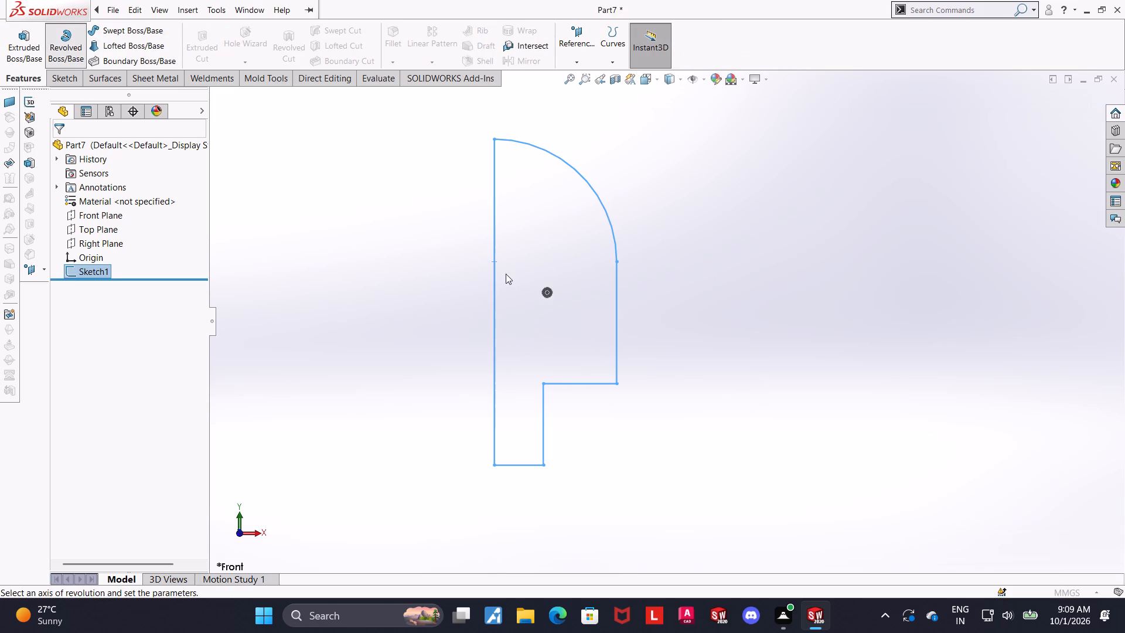
pyautogui.click(589, 294)
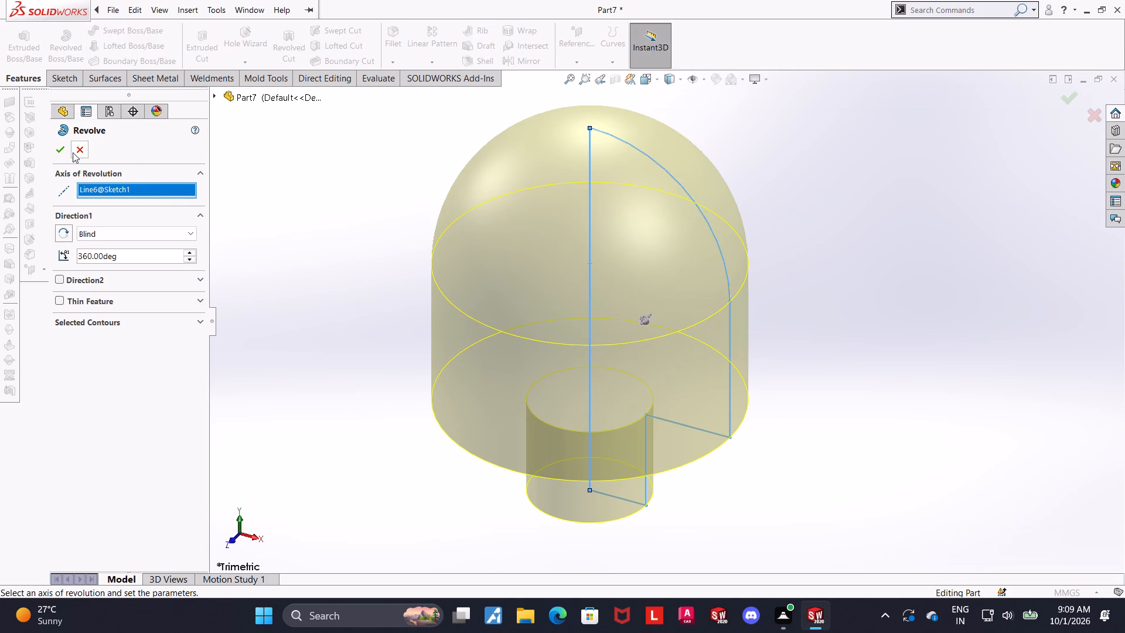
pyautogui.click(60, 147)
pyautogui.click(1124, 377)
pyautogui.scroll(4, 1124, 380)
pyautogui.click(1121, 380)
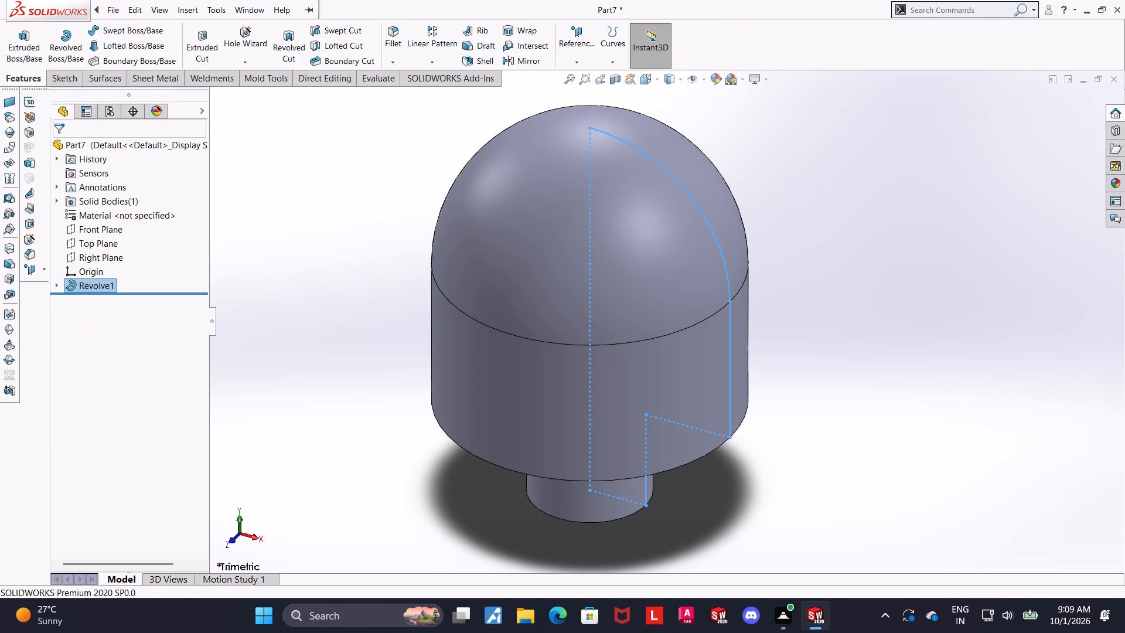
# Save the part in the Downloads folder under the name pyramid pin.
pyautogui.scroll(4, 1124, 376)
pyautogui.moveTo(1086, 440); pyautogui.dragTo(1043, 393, button='middle')
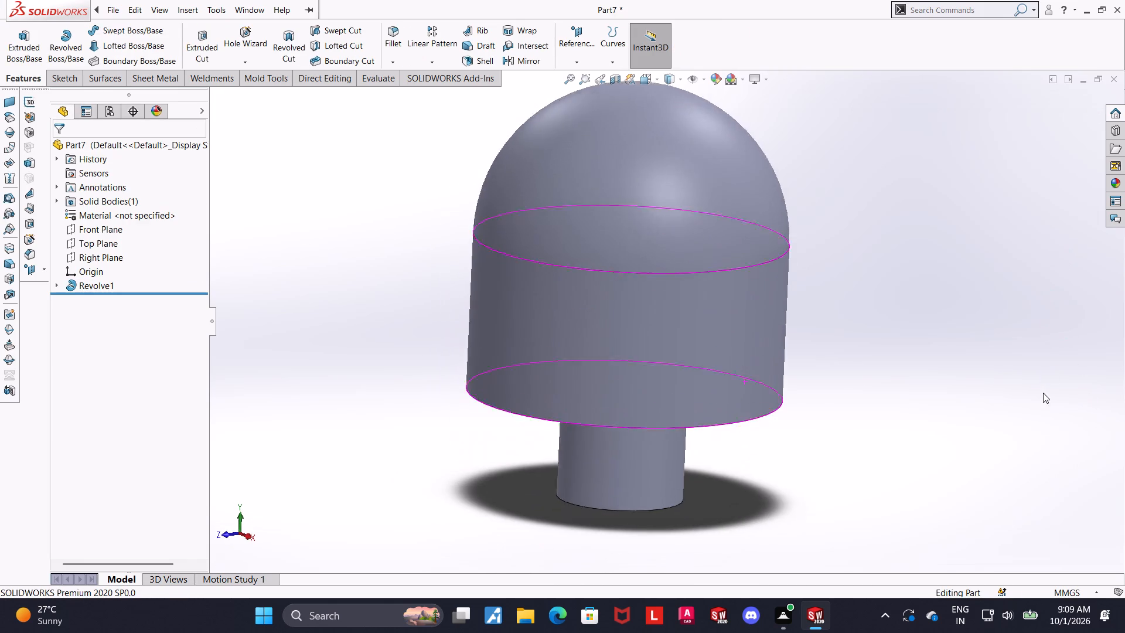
pyautogui.moveTo(1043, 393); pyautogui.dragTo(1045, 388, button='middle')
pyautogui.scroll(1, 869, 346)
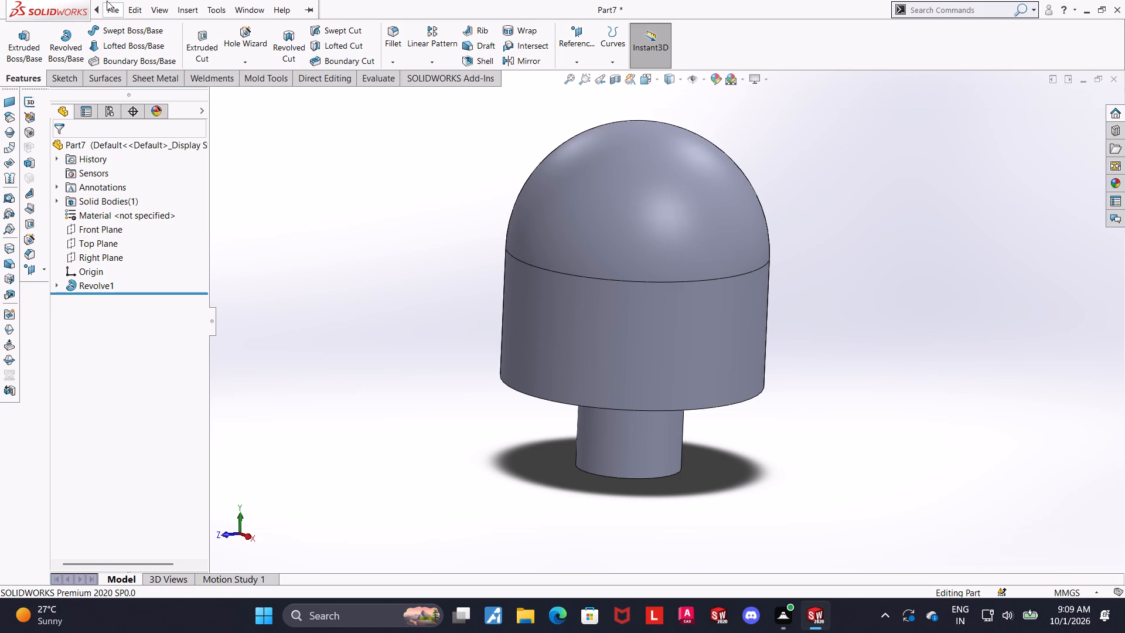
pyautogui.click(148, 158)
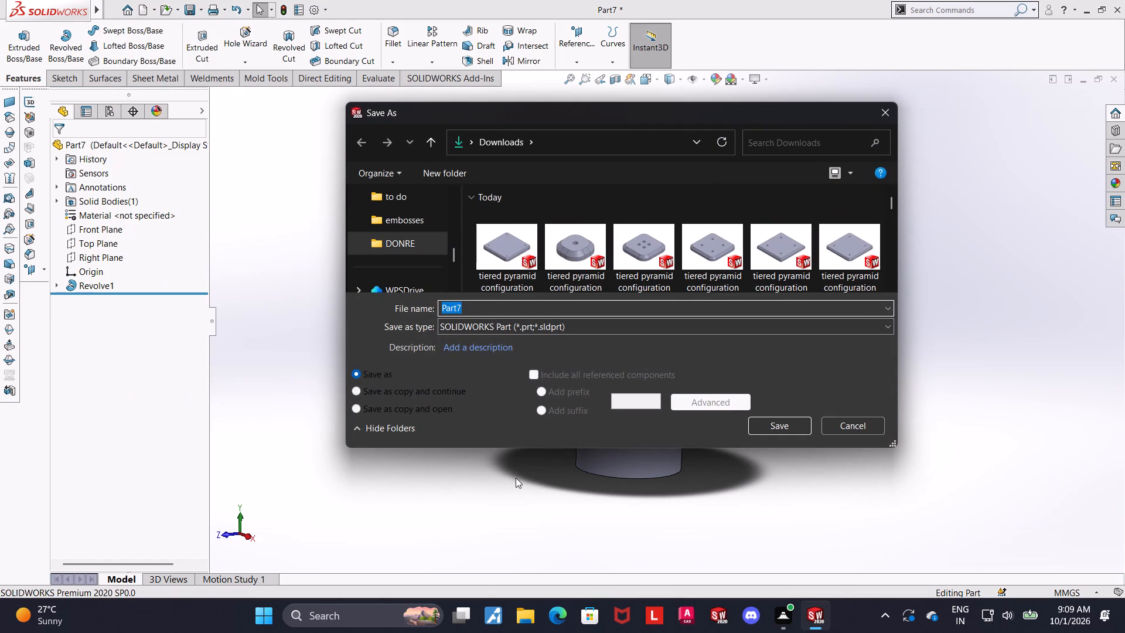
pyautogui.write('pin')
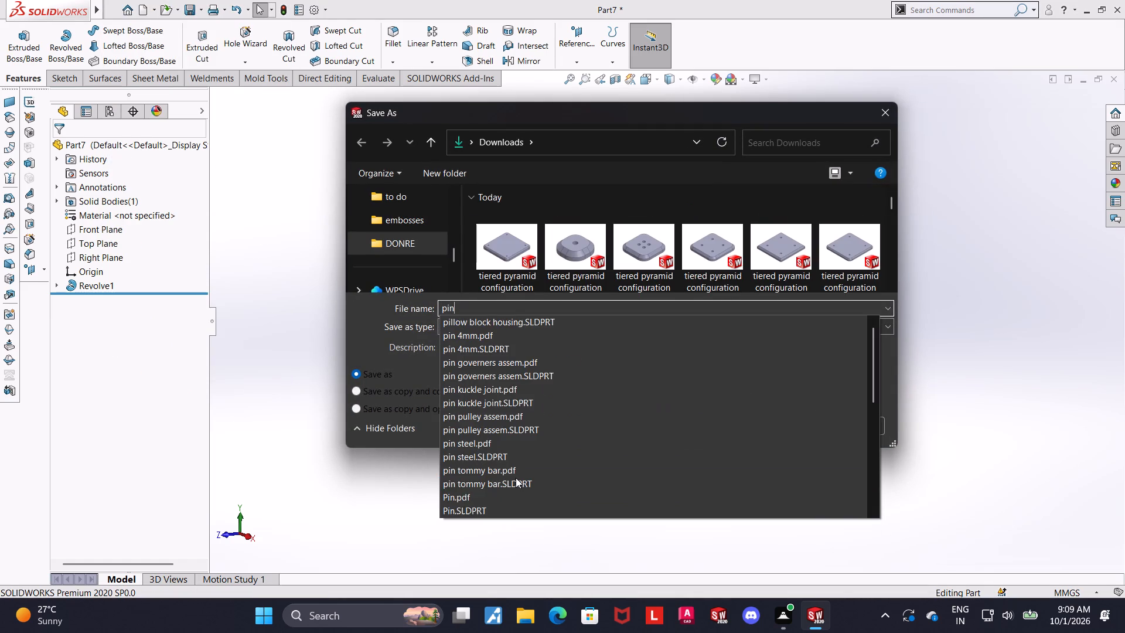
pyautogui.press('BackSpace')
pyautogui.press('BackSpace')
pyautogui.press('BackSpace')
pyautogui.press('BackSpace')
pyautogui.write('pyramid pin')
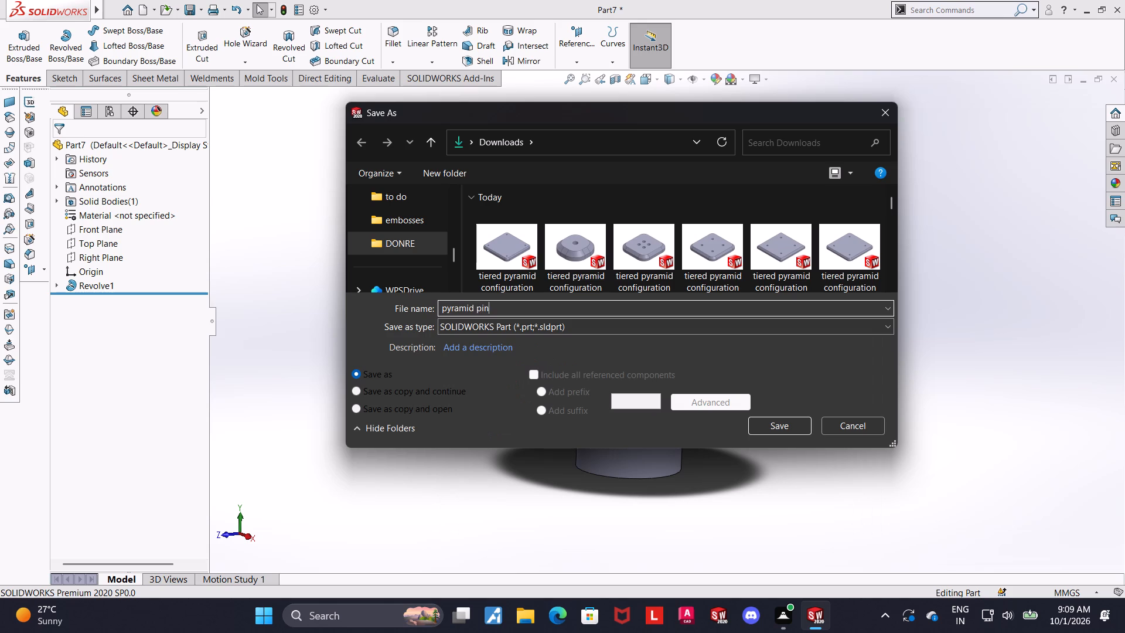
pyautogui.click(773, 413)
pyautogui.click(775, 424)
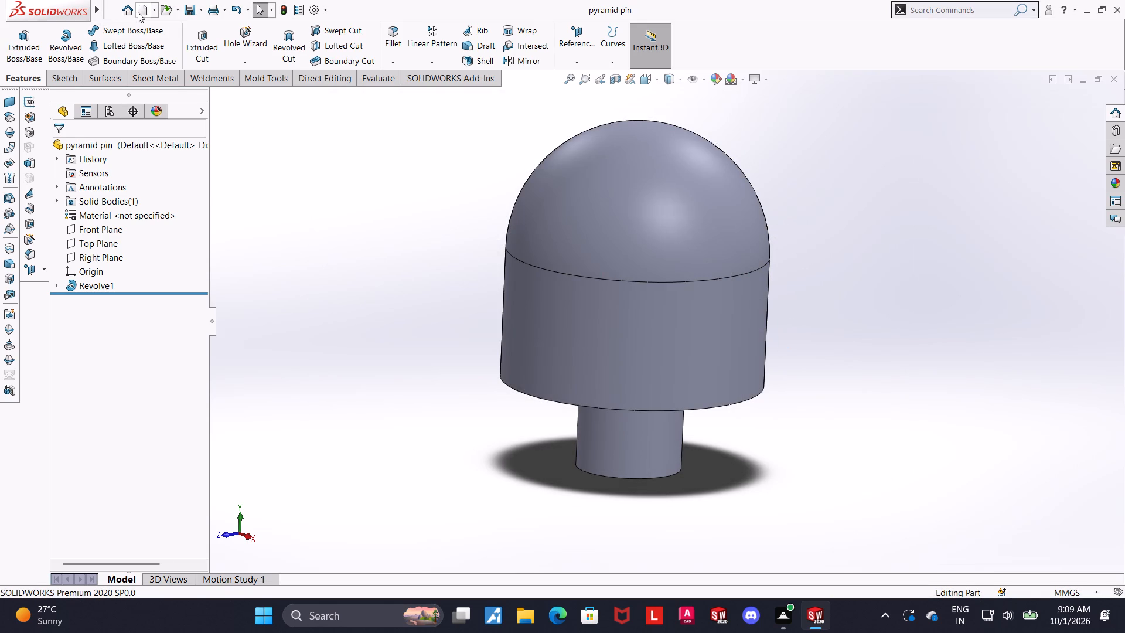
# Create a new part document.
pyautogui.click(140, 12)
pyautogui.doubleClick(281, 268)
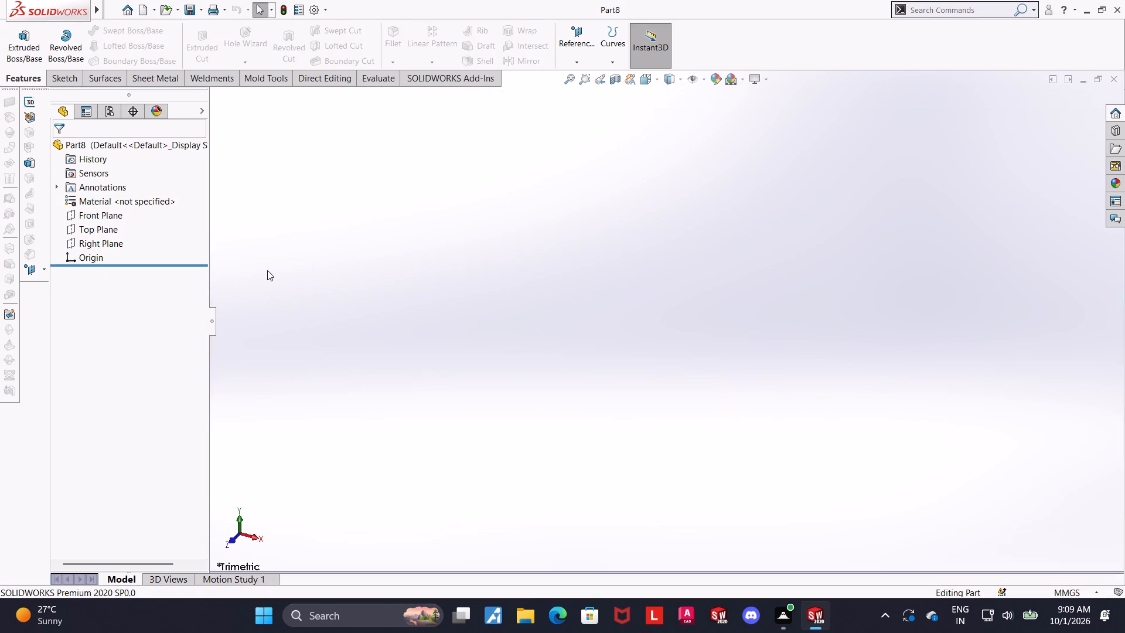
# Sketch a stepped line profile on the Front Plane from the origin, with a base about 26 mm wide and rising to about 290 mm.
pyautogui.click(97, 217)
pyautogui.click(104, 199)
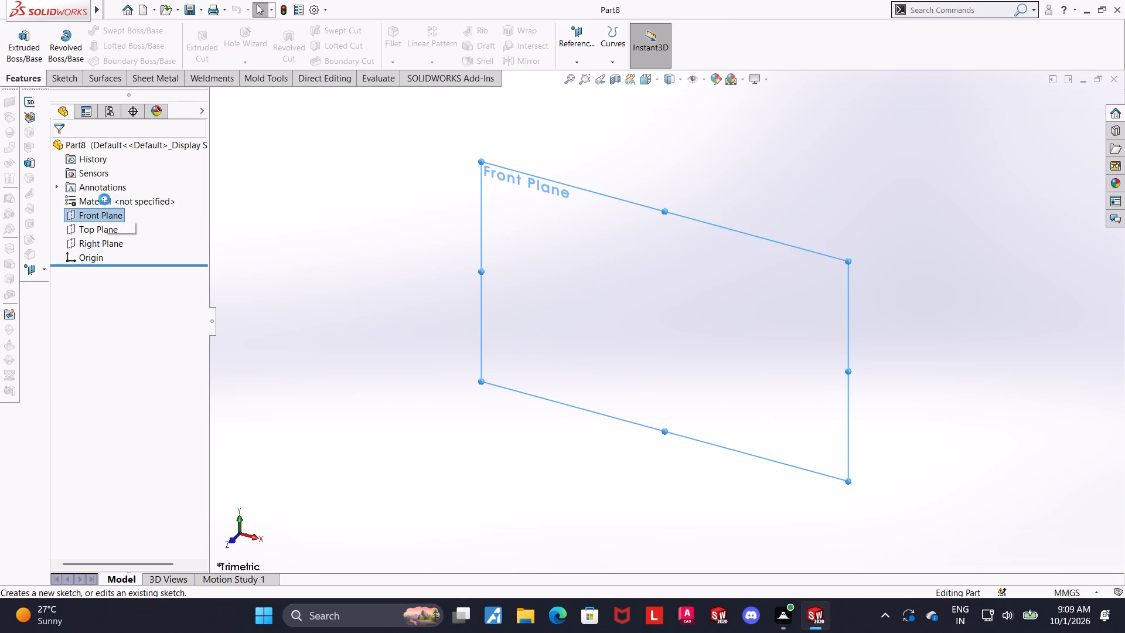
pyautogui.click(110, 29)
pyautogui.scroll(3, 640, 237)
pyautogui.click(667, 319)
pyautogui.scroll(4, 672, 312)
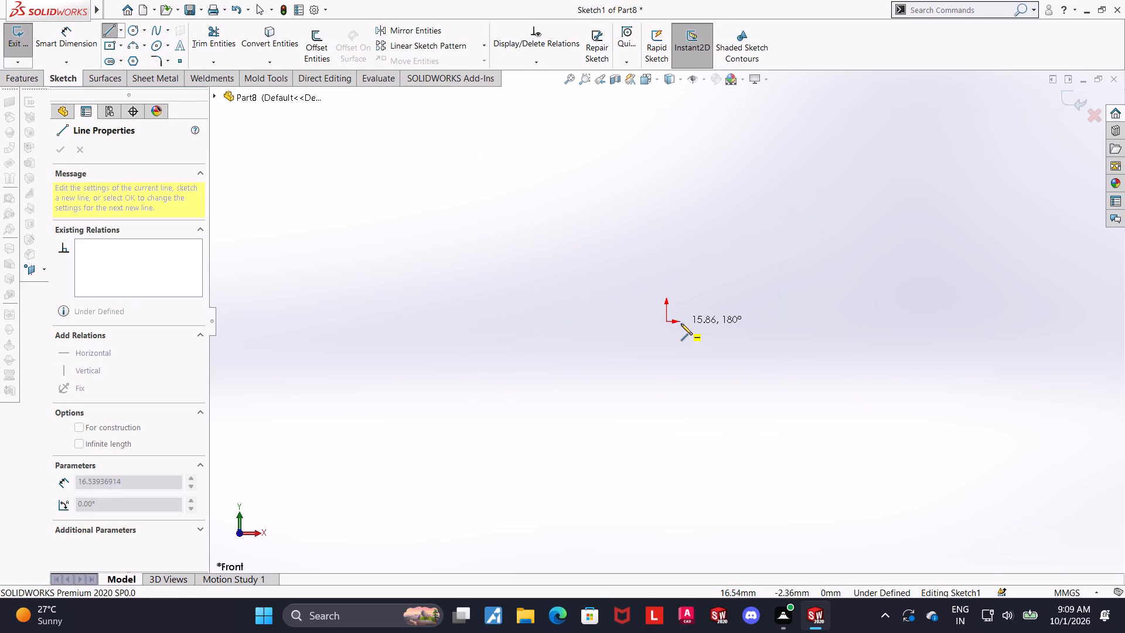
pyautogui.click(687, 319)
pyautogui.click(686, 299)
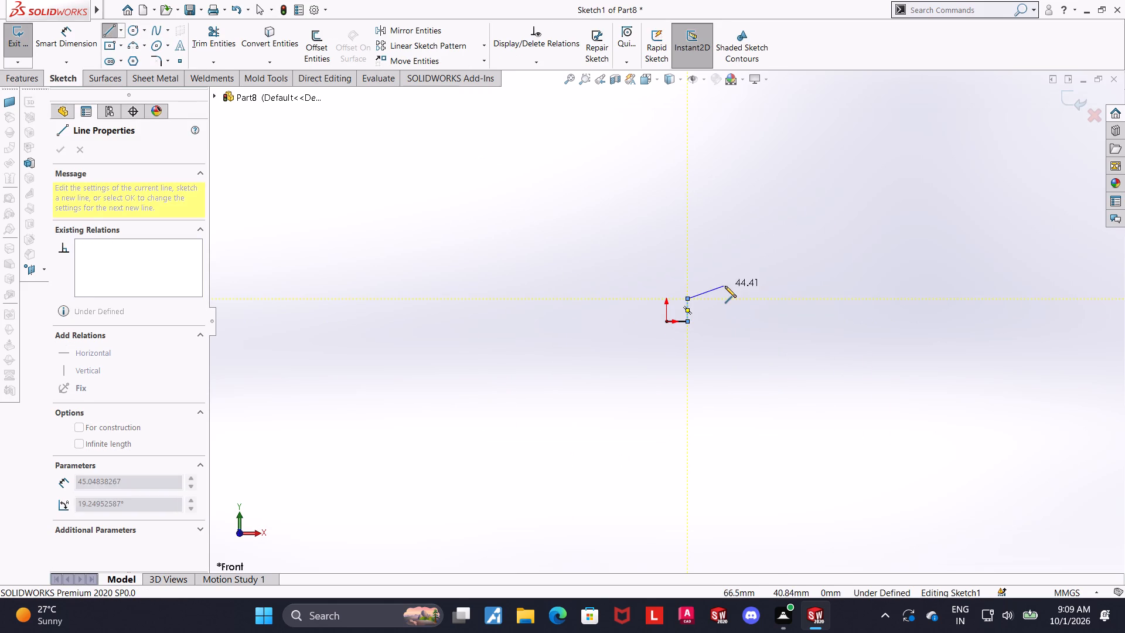
pyautogui.click(712, 295)
pyautogui.scroll(5, 712, 295)
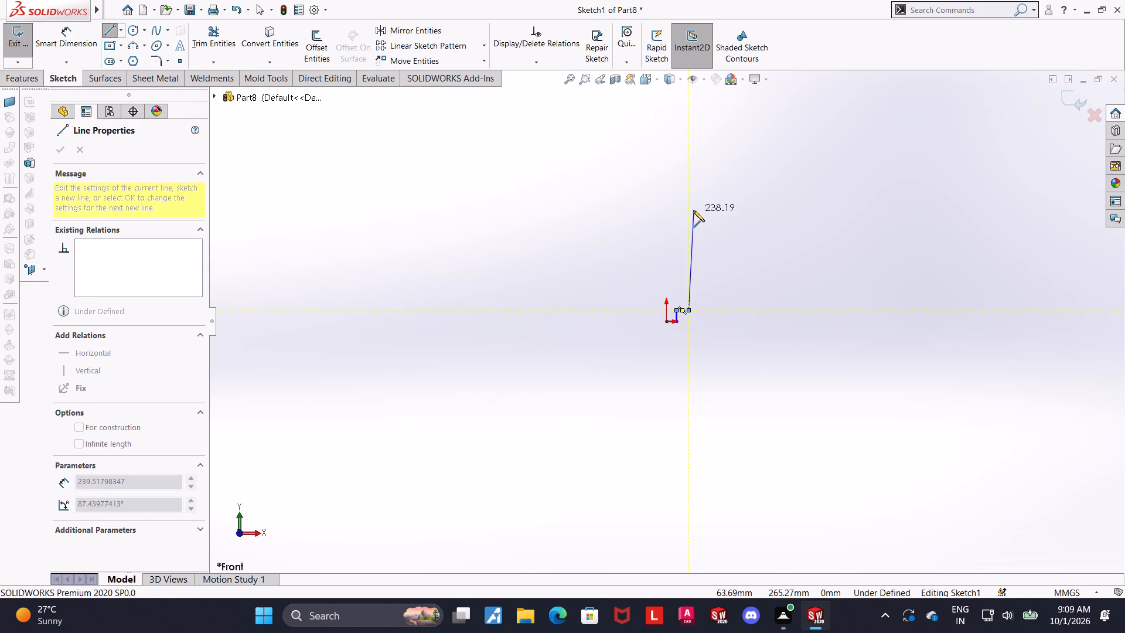
pyautogui.click(691, 201)
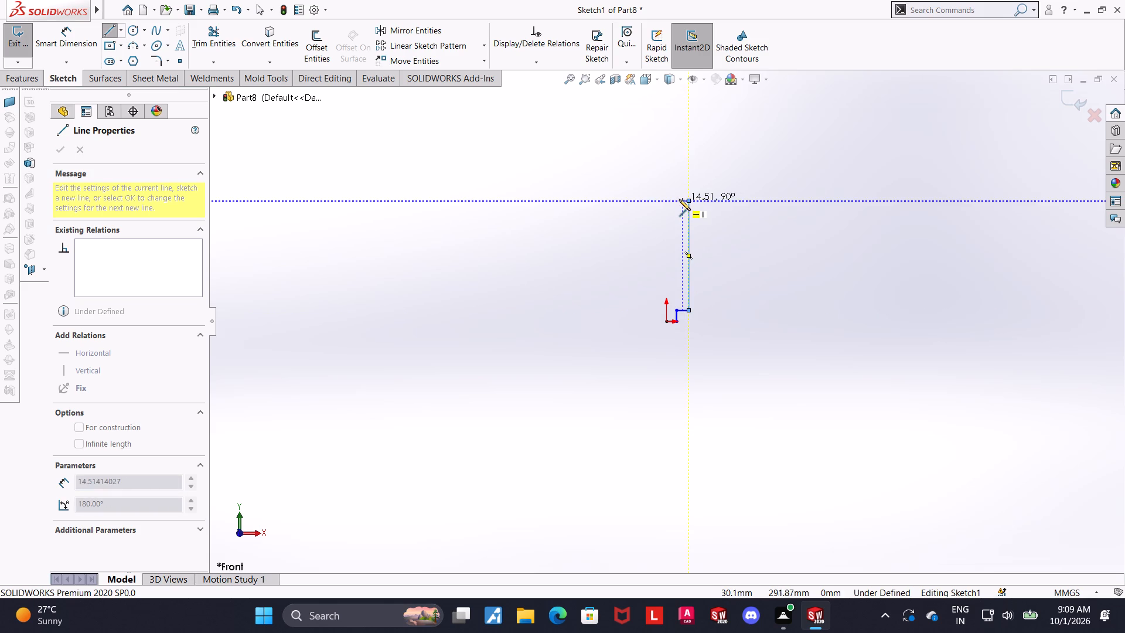
pyautogui.scroll(-3, 679, 205)
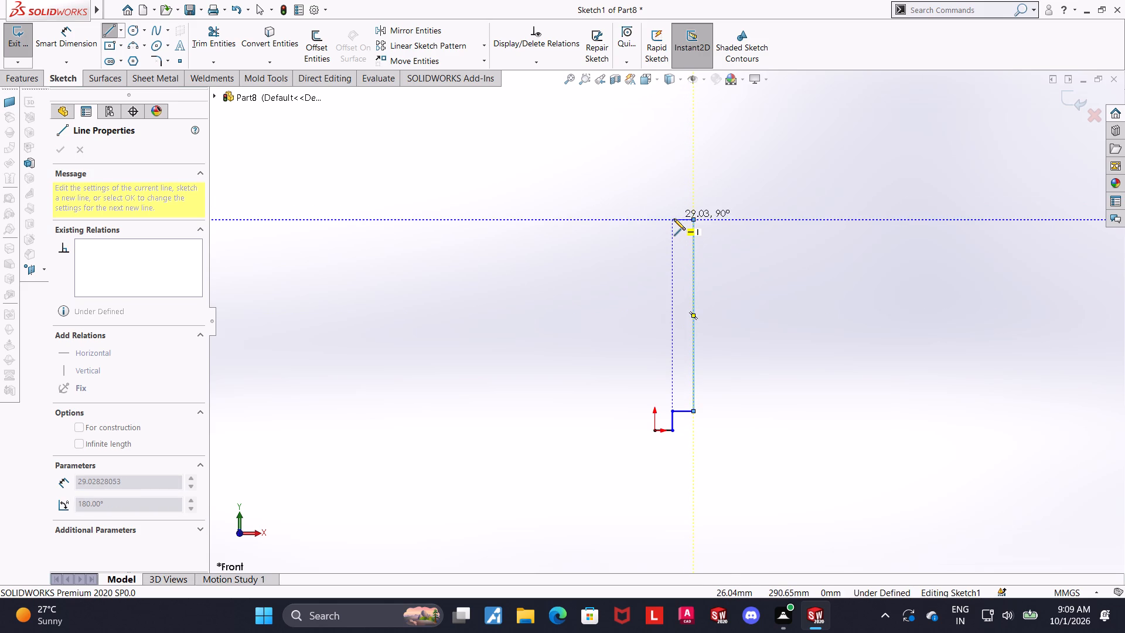
pyautogui.click(674, 219)
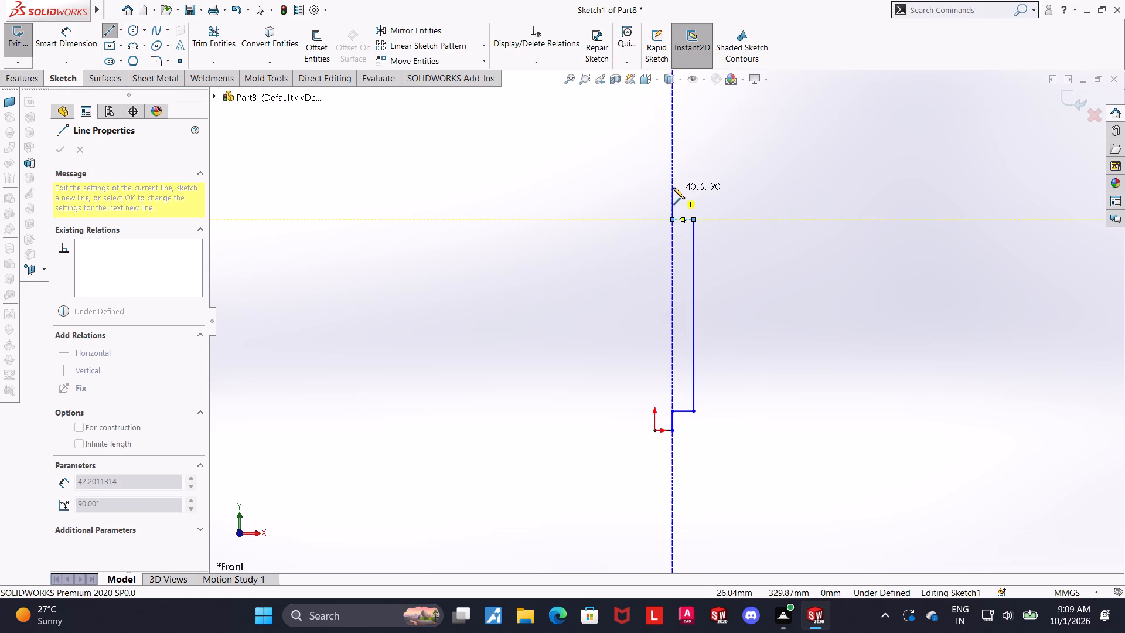
# Close the stepped profile by sketching its upper step edge, top edge about 24 mm wide and a vertical line about 331 mm down to the origin.
pyautogui.click(673, 188)
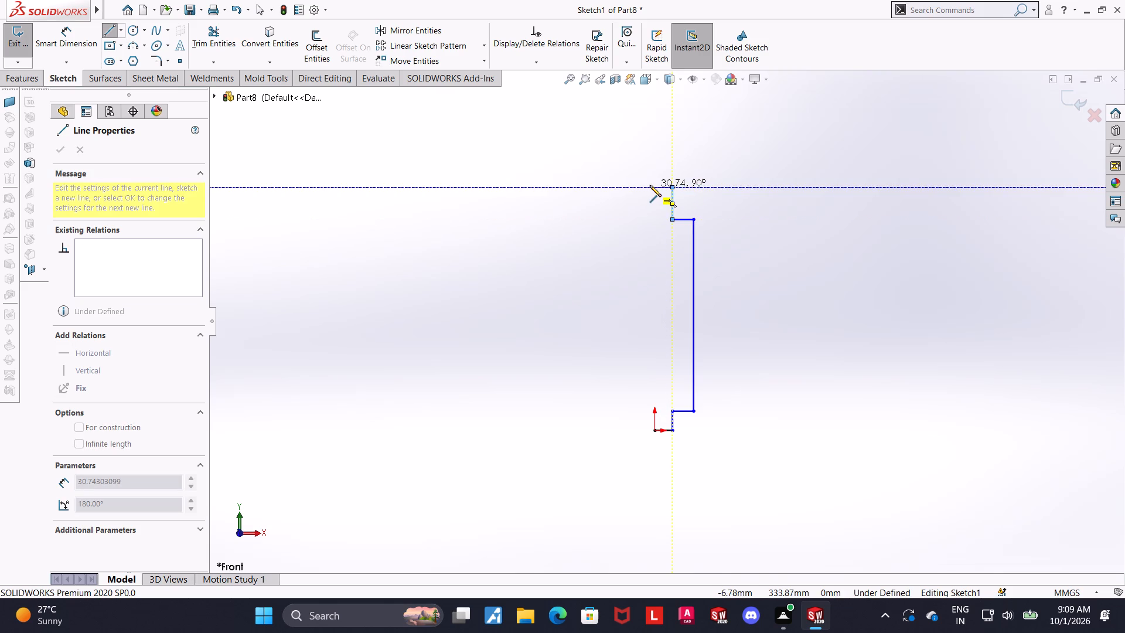
pyautogui.click(653, 185)
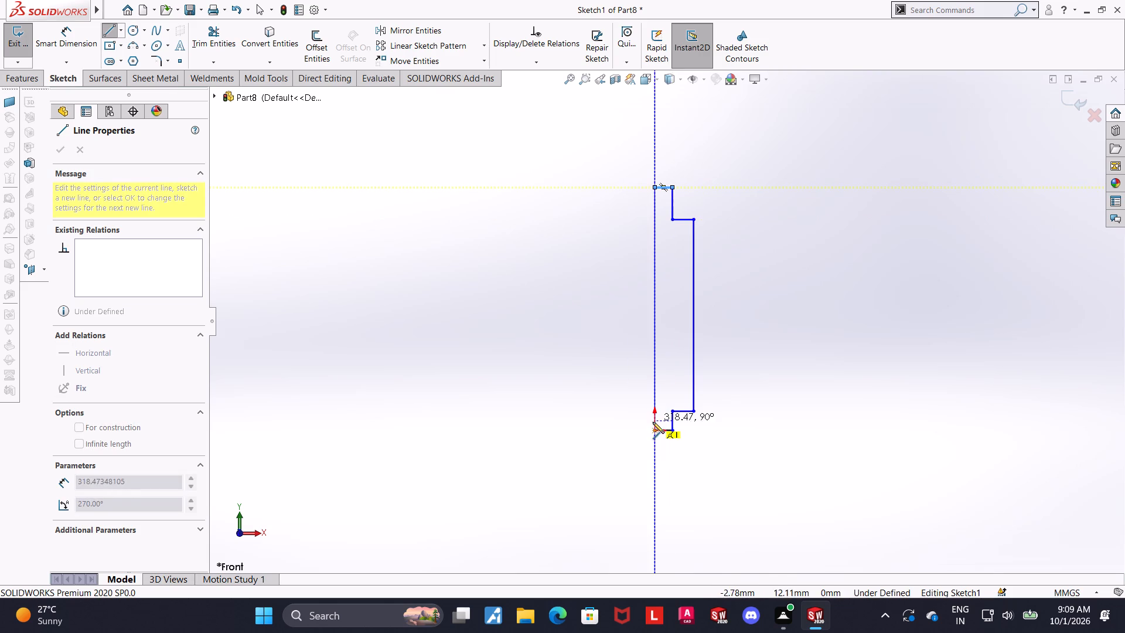
pyautogui.click(654, 430)
pyautogui.press('Escape')
pyautogui.press('Escape')
pyautogui.press('Escape')
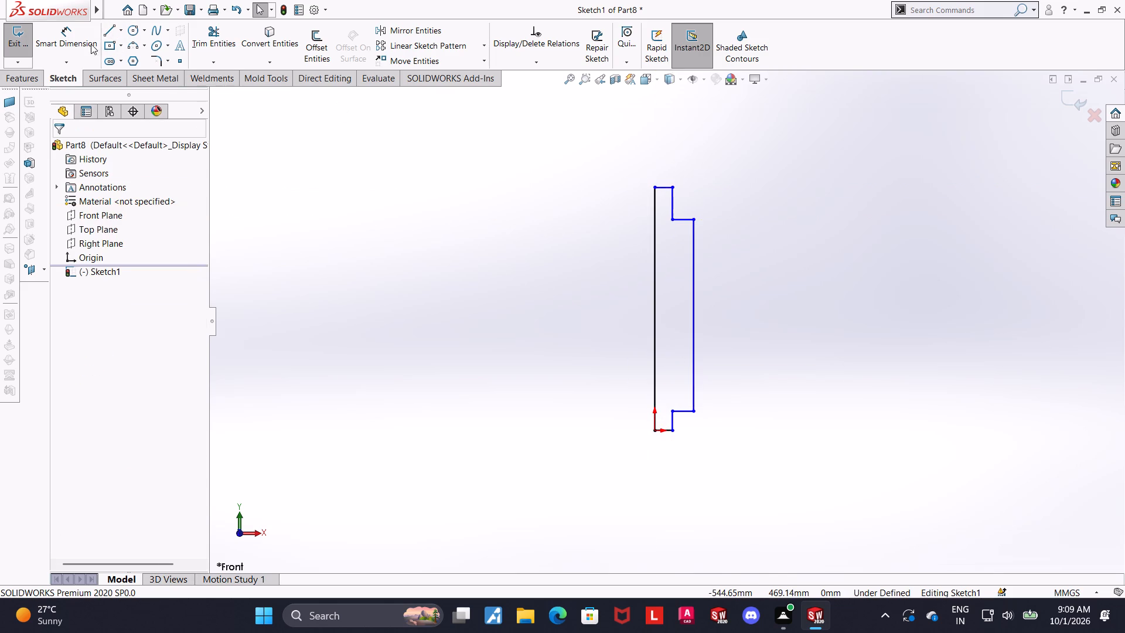
# Dimension the profile's overall height between its bottom and top edges as 120 mm.
pyautogui.click(77, 45)
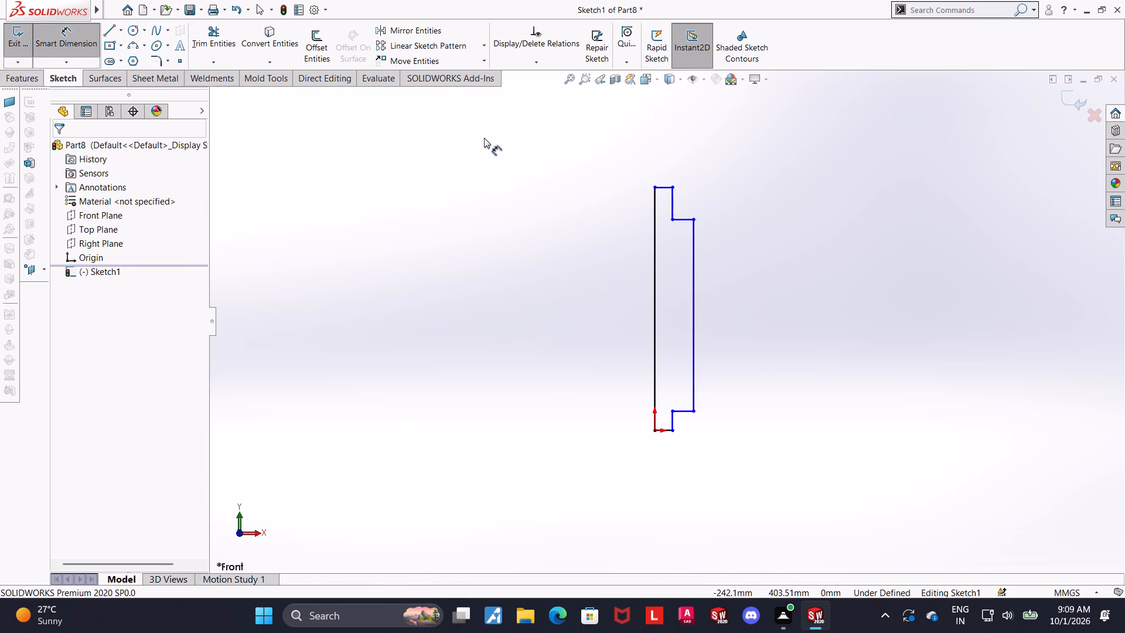
pyautogui.click(668, 431)
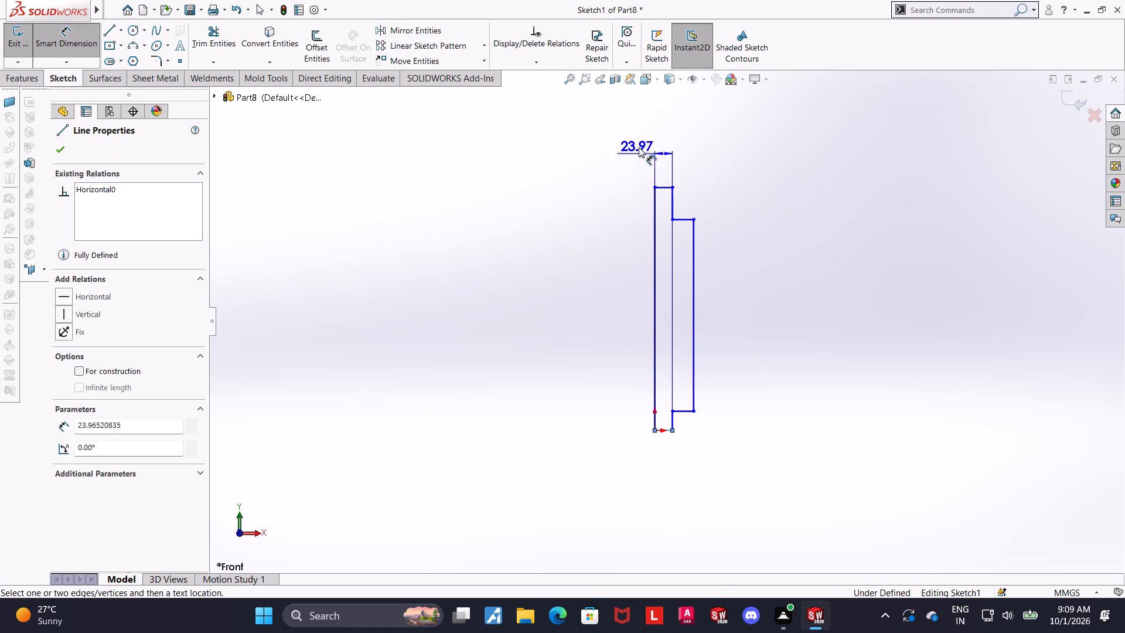
pyautogui.click(661, 186)
pyautogui.click(596, 280)
pyautogui.press('1')
pyautogui.press('2')
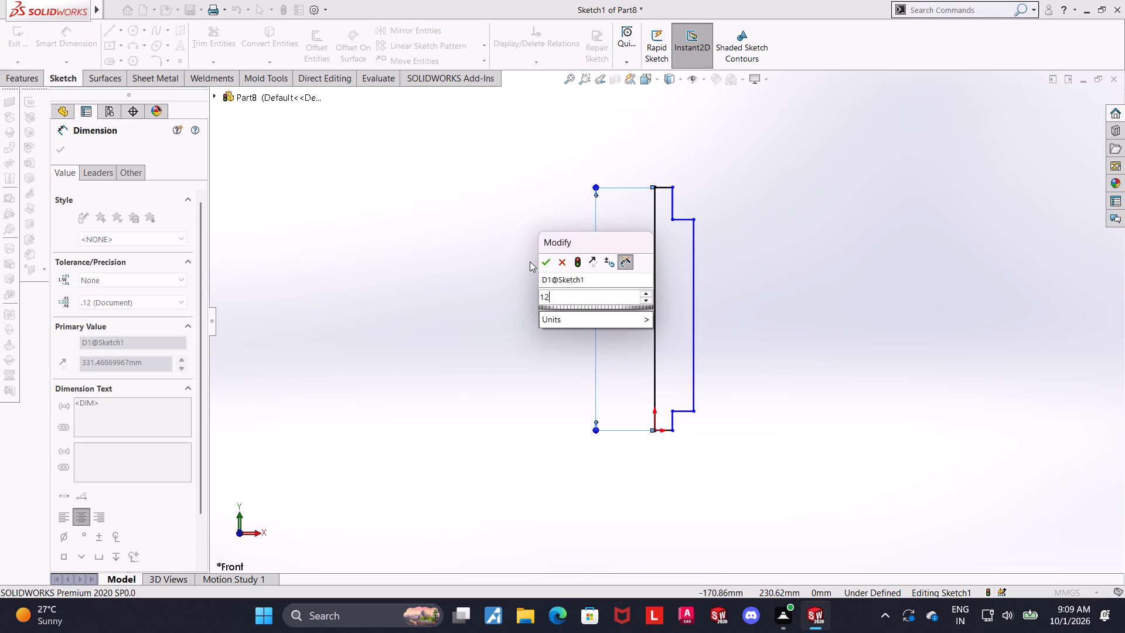
pyautogui.press('0')
pyautogui.press('Return')
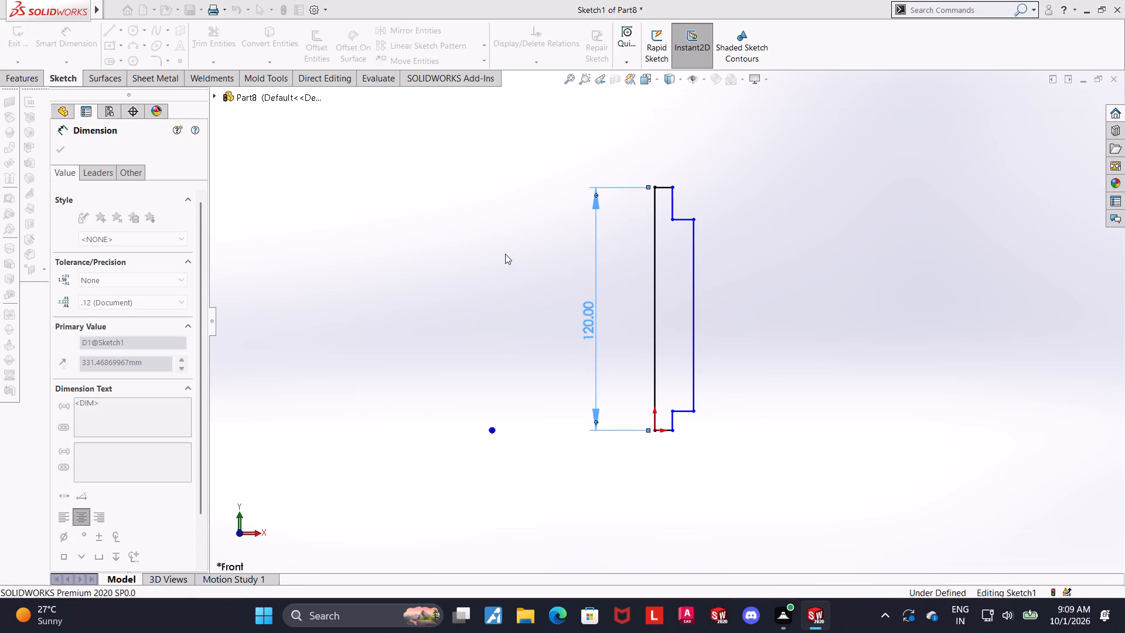
pyautogui.press('Escape')
pyautogui.press('Escape')
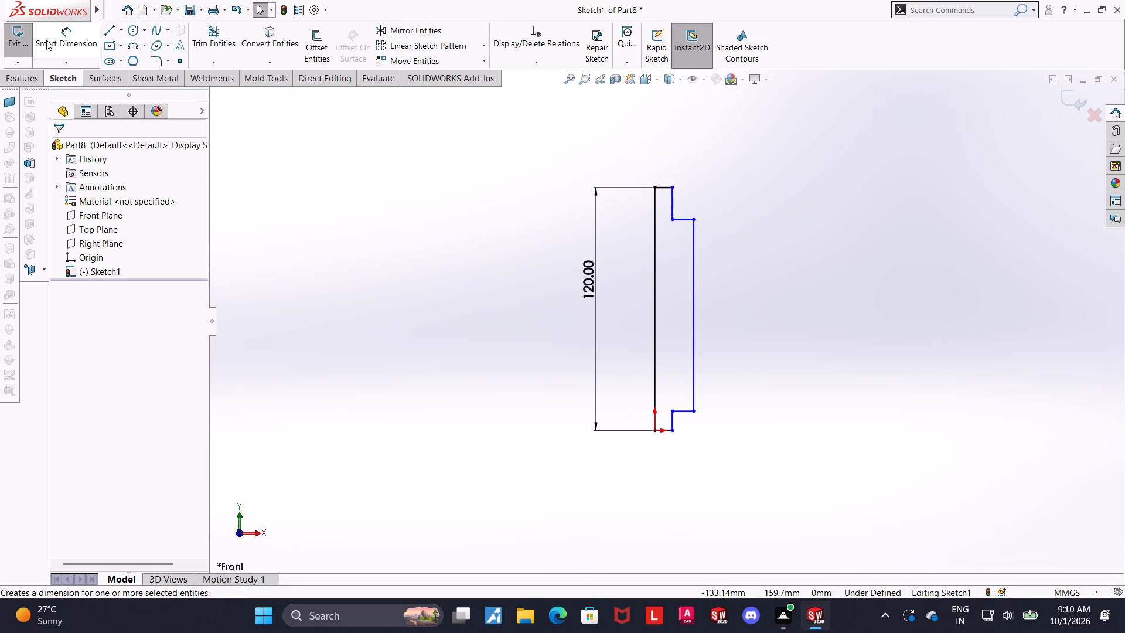
# Dimension the long outer vertical edge of the profile as 100 mm.
pyautogui.click(46, 40)
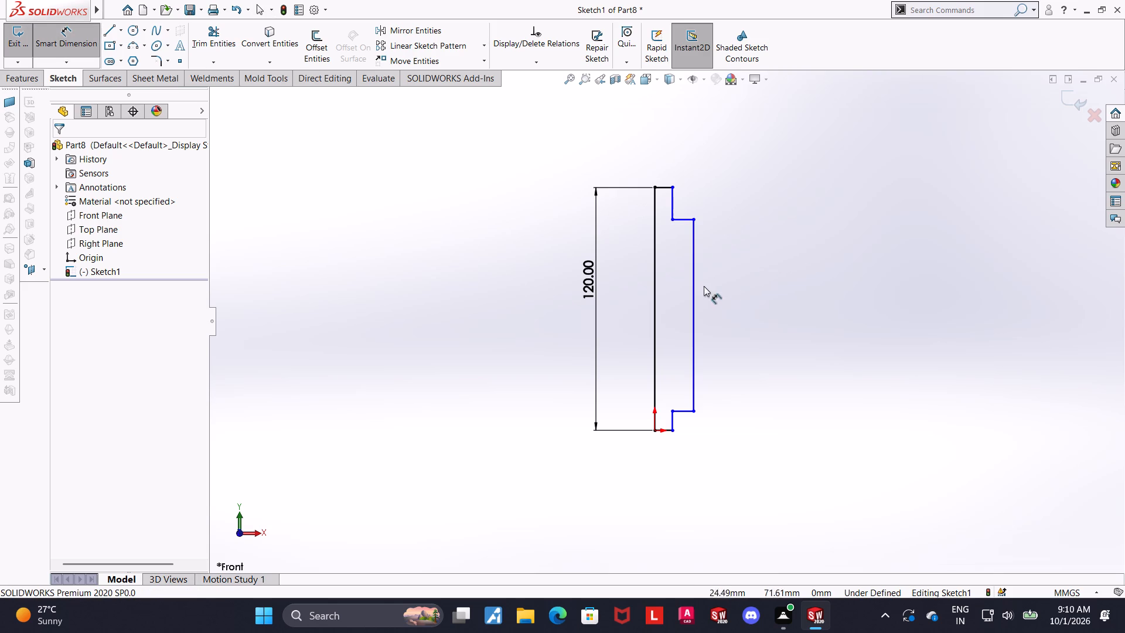
pyautogui.click(693, 292)
pyautogui.click(726, 299)
pyautogui.press('1')
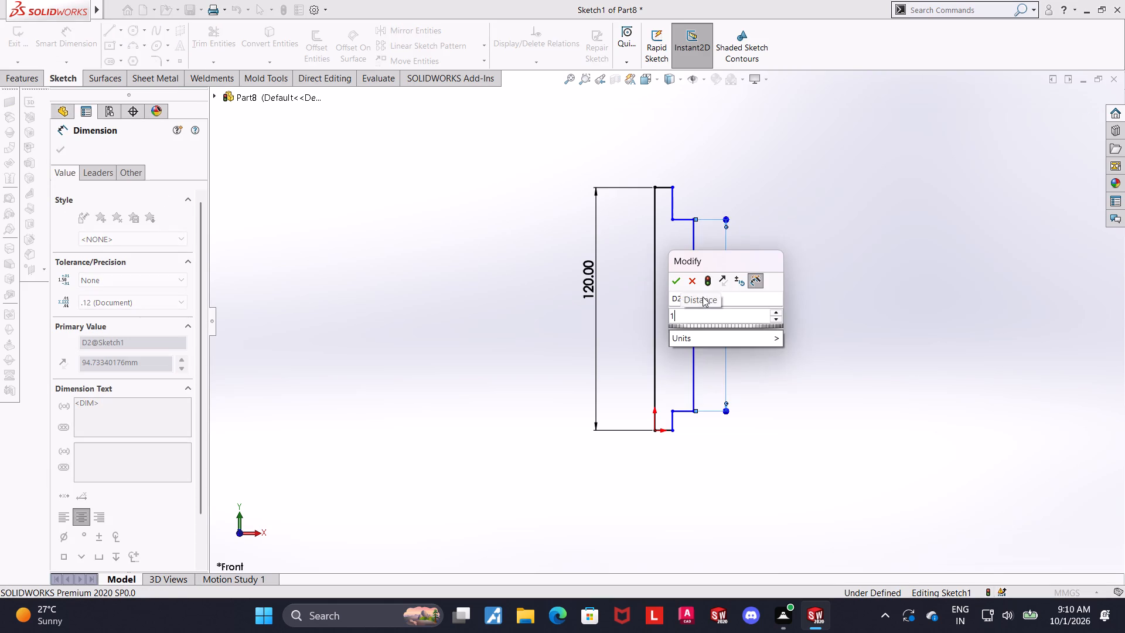
pyautogui.write('00')
pyautogui.press('Return')
pyautogui.press('Escape')
pyautogui.press('Escape')
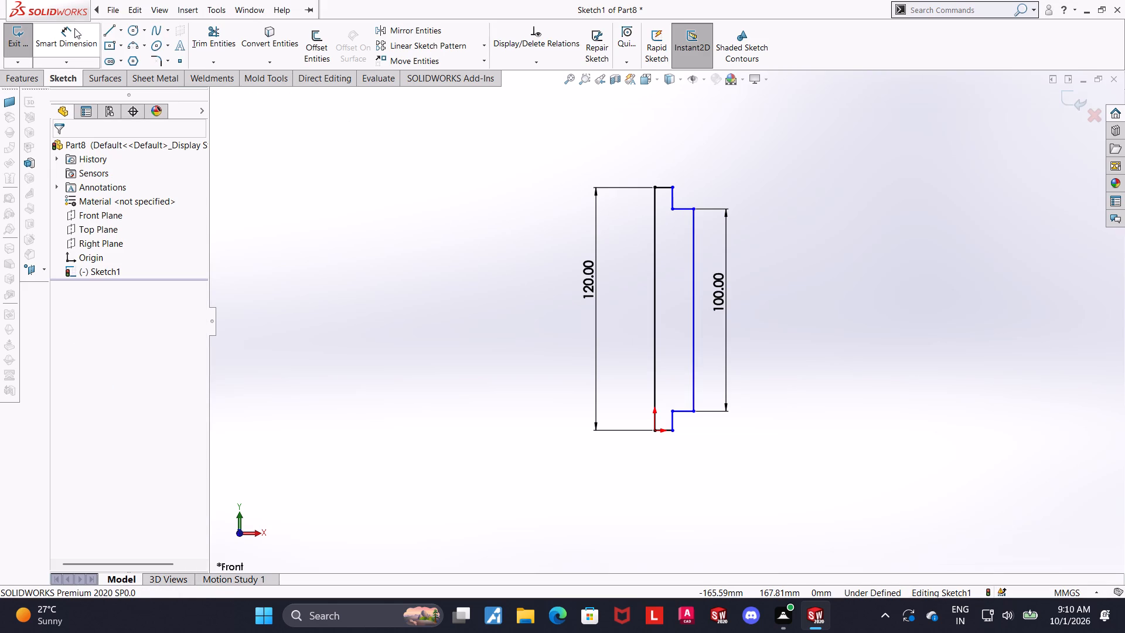
# Dimension the short vertical edge of the lower step as 10 mm.
pyautogui.click(74, 28)
pyautogui.scroll(-2, 582, 379)
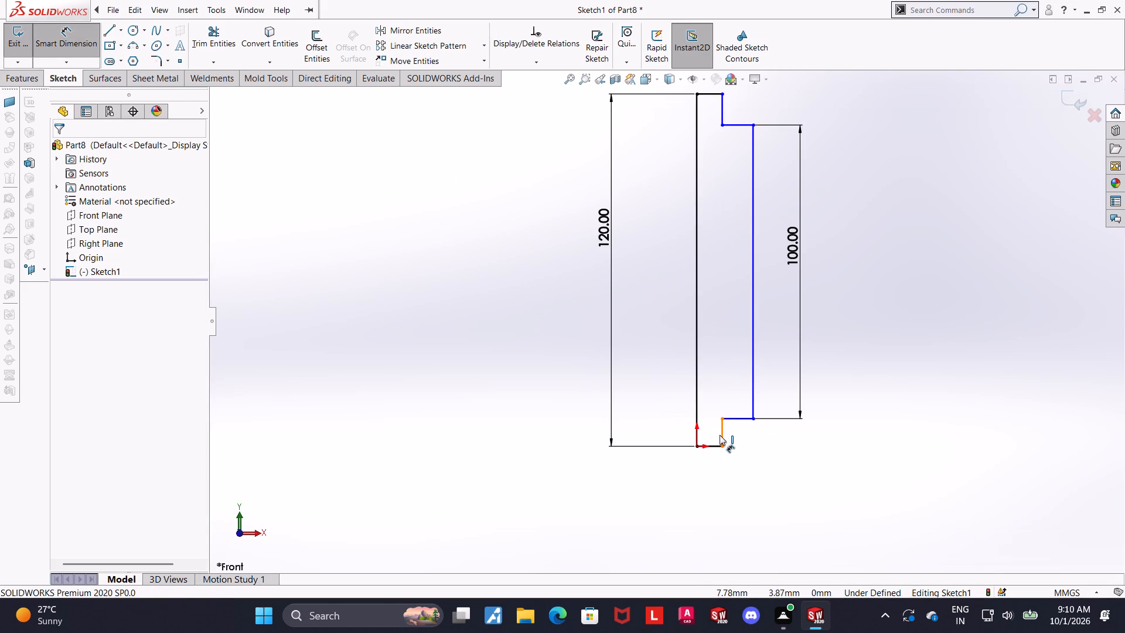
pyautogui.click(720, 434)
pyautogui.click(747, 438)
pyautogui.write('10')
pyautogui.press('Return')
pyautogui.press('Escape')
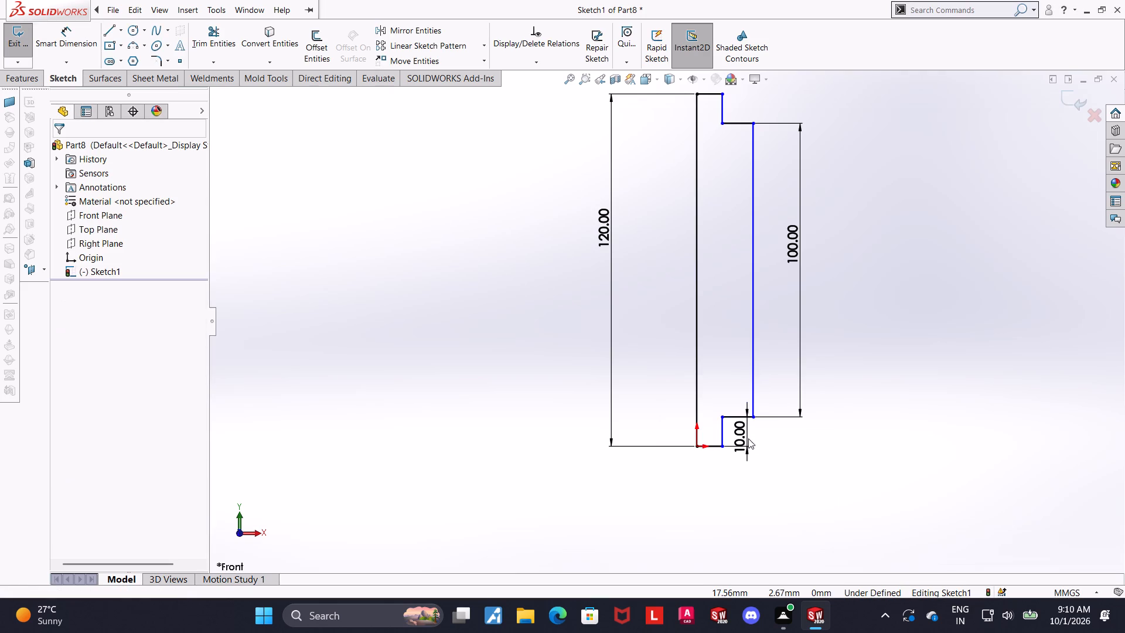
pyautogui.press('Escape')
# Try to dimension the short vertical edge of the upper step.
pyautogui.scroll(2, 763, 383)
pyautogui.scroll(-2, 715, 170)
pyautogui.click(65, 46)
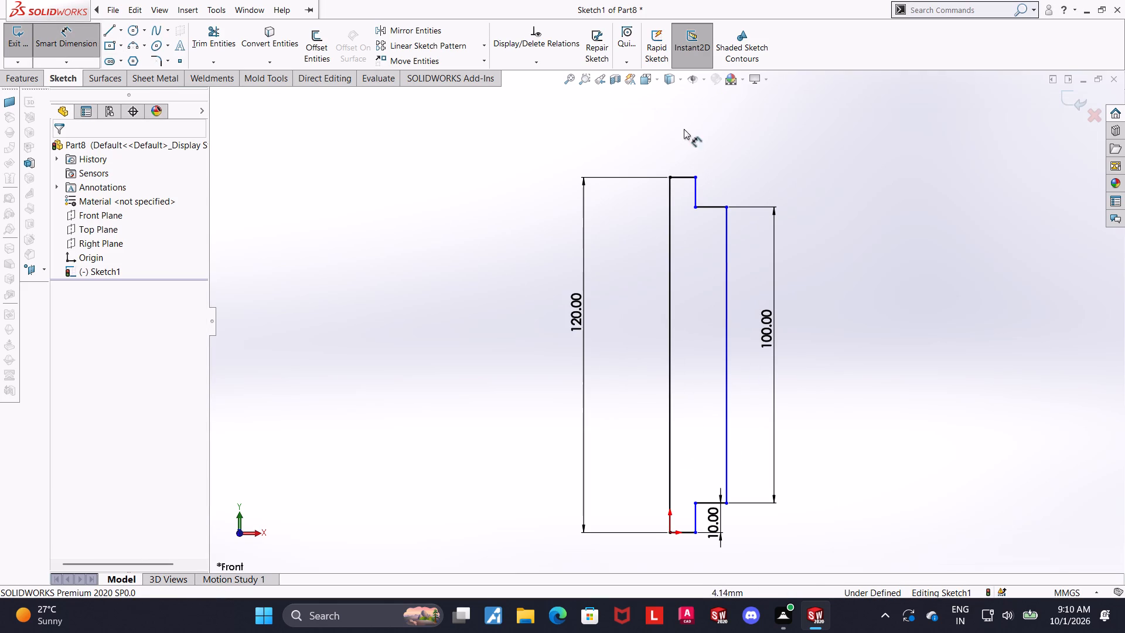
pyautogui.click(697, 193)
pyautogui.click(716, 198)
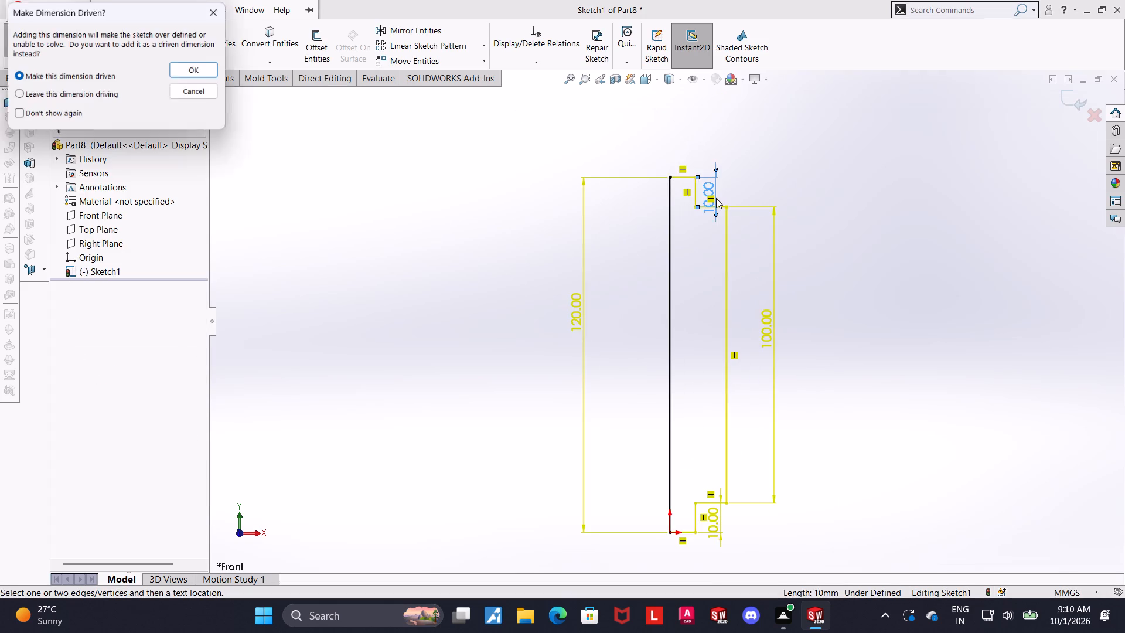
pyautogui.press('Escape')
# Dimension the profile's overall width between its two long vertical edges as 10 mm.
pyautogui.scroll(1, 790, 200)
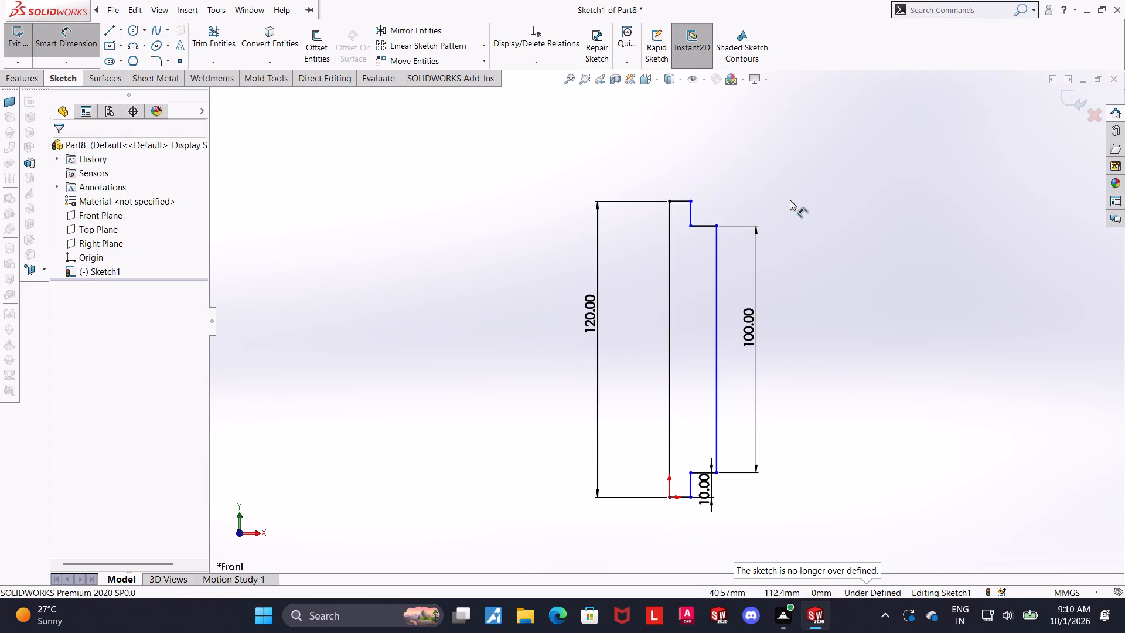
pyautogui.click(717, 267)
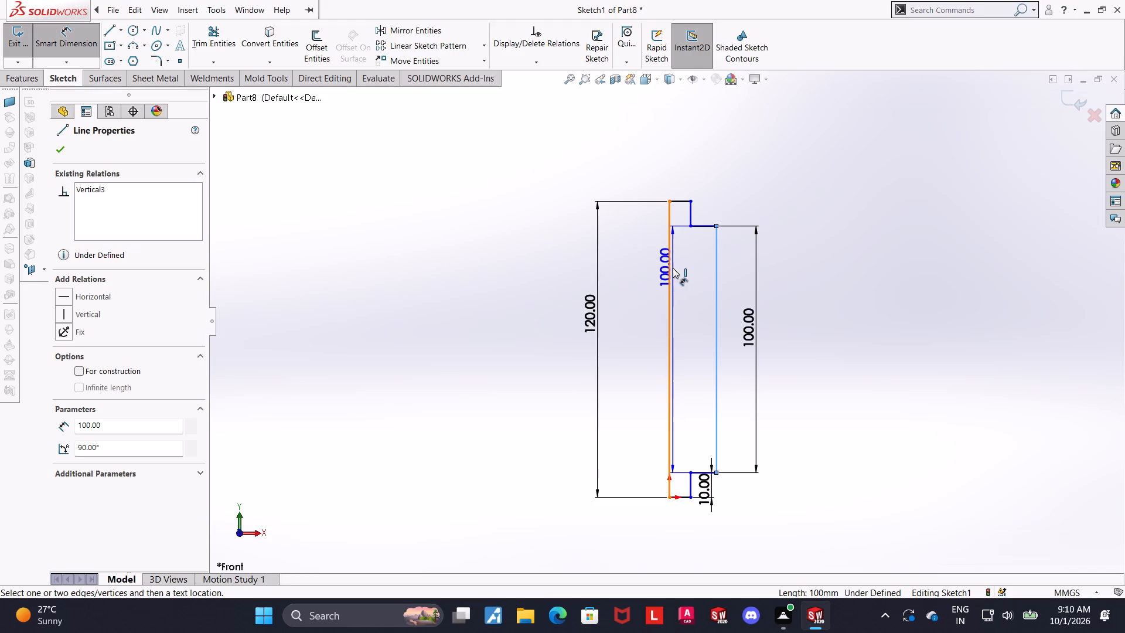
pyautogui.click(669, 268)
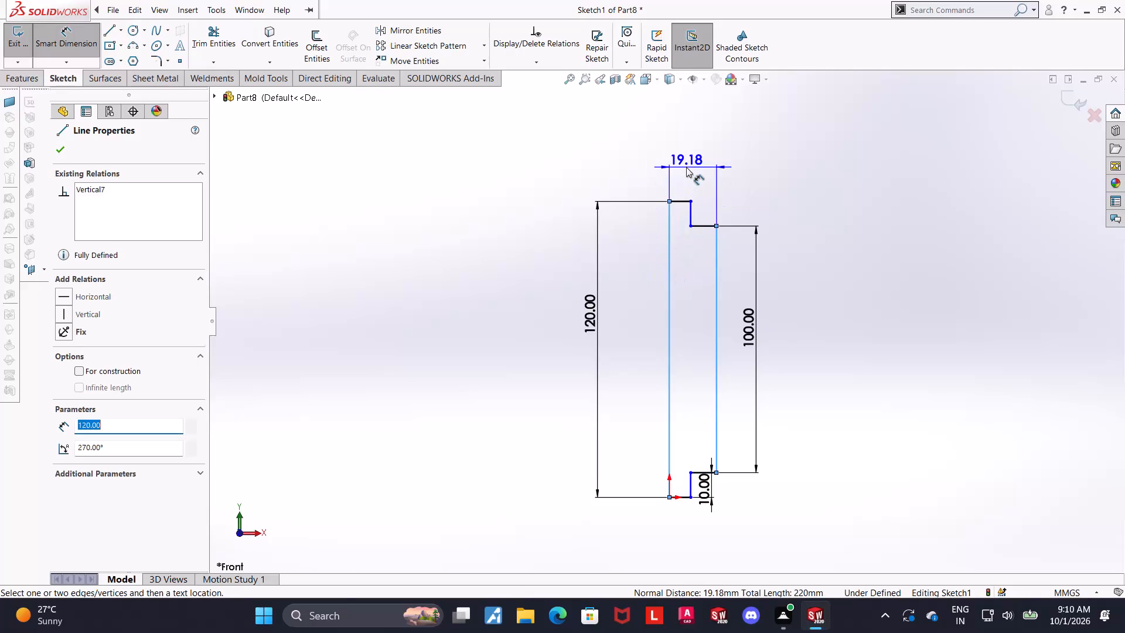
pyautogui.click(686, 167)
pyautogui.write('10')
pyautogui.press('Return')
pyautogui.press('Escape')
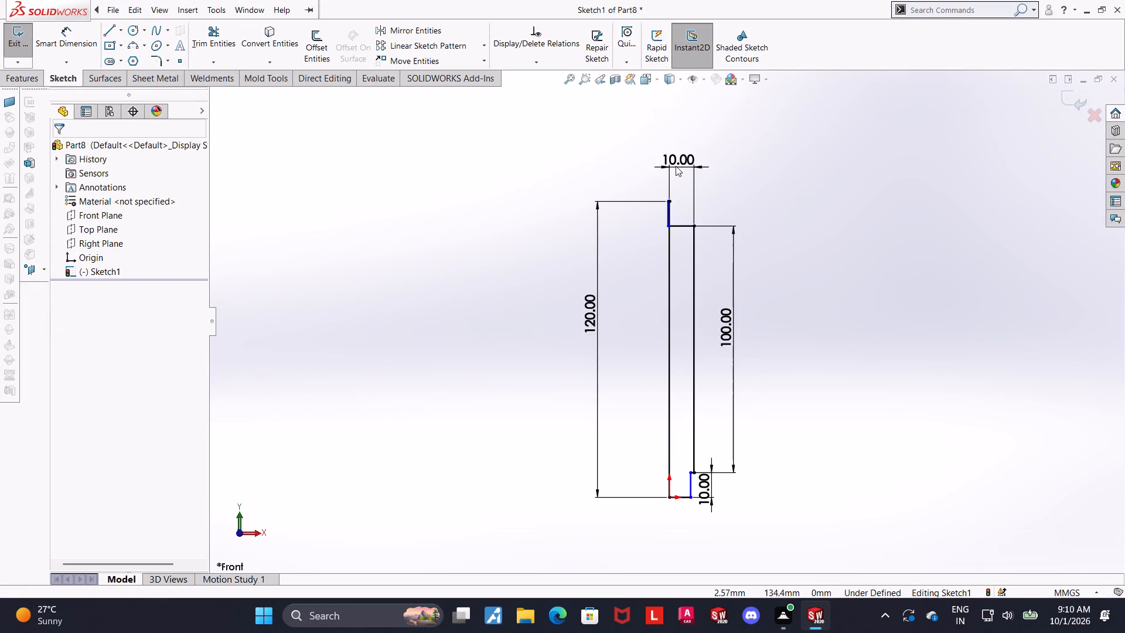
pyautogui.press('Escape')
pyautogui.press('Escape')
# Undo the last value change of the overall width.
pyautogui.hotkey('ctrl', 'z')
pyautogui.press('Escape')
# Dimension the distance from the long inner vertical edge to the upper step's short vertical edge as 6 mm.
pyautogui.click(36, 39)
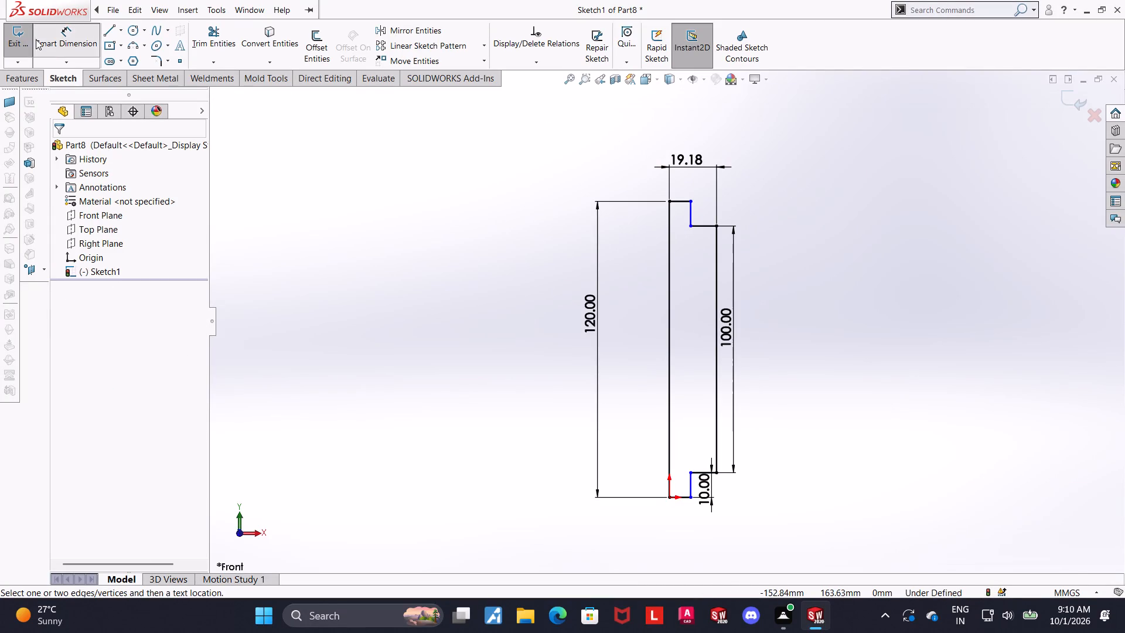
pyautogui.scroll(-2, 583, 129)
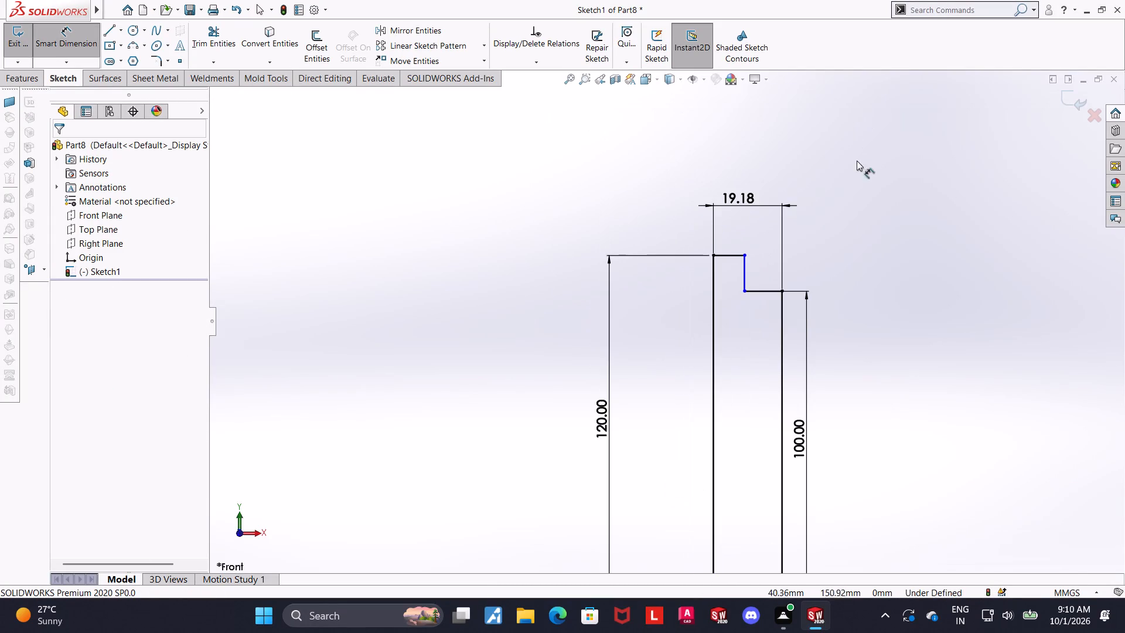
pyautogui.scroll(-1, 782, 178)
pyautogui.click(734, 305)
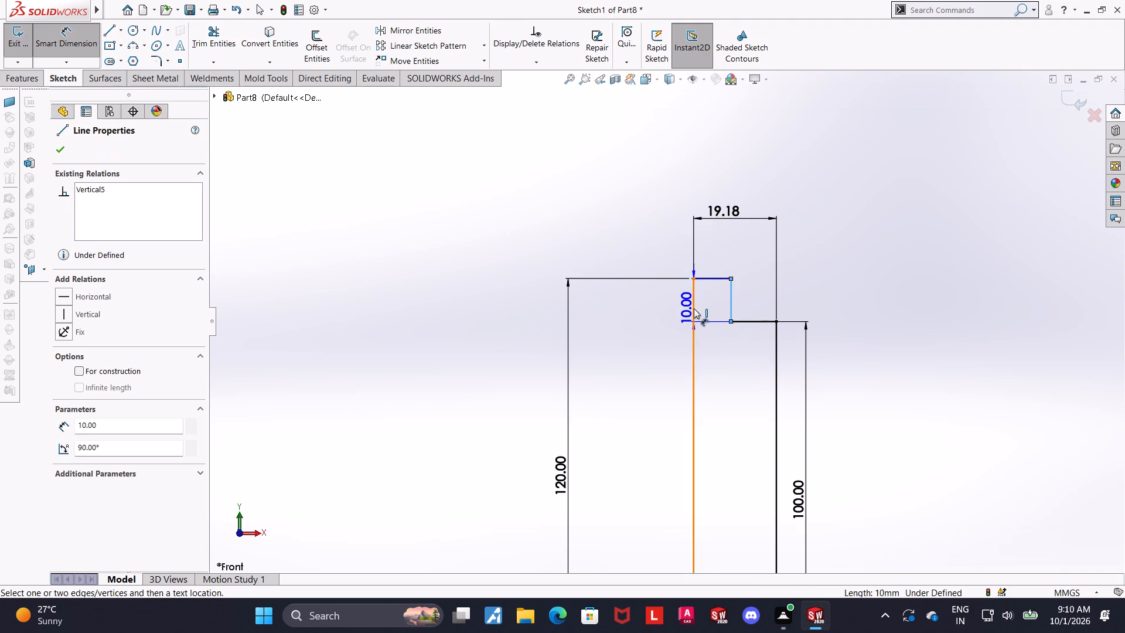
pyautogui.click(694, 308)
pyautogui.click(714, 254)
pyautogui.press('6')
pyautogui.press('Return')
pyautogui.press('Escape')
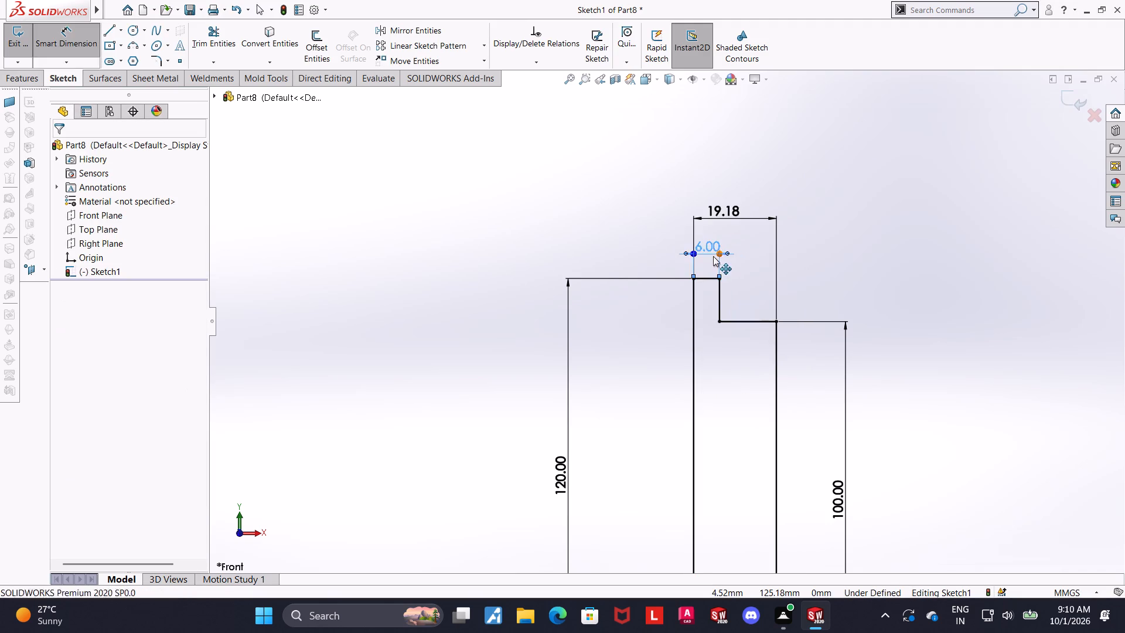
pyautogui.press('Escape')
# Set the overall width dimension above the profile to 10 mm.
pyautogui.doubleClick(727, 216)
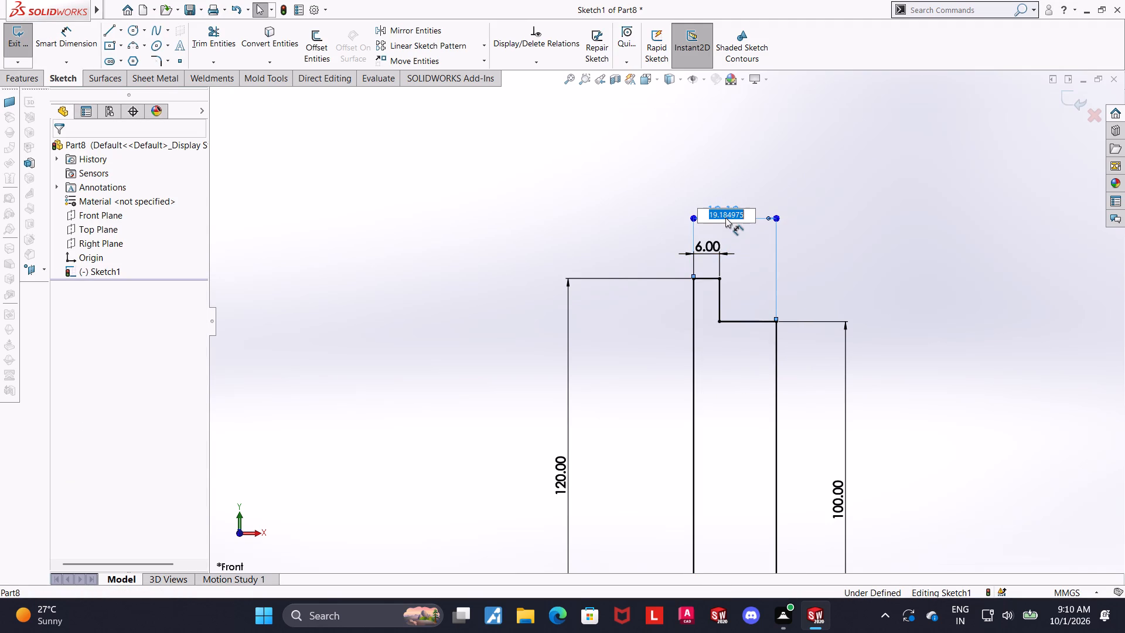
pyautogui.moveTo(743, 214); pyautogui.dragTo(621, 216)
pyautogui.write('10')
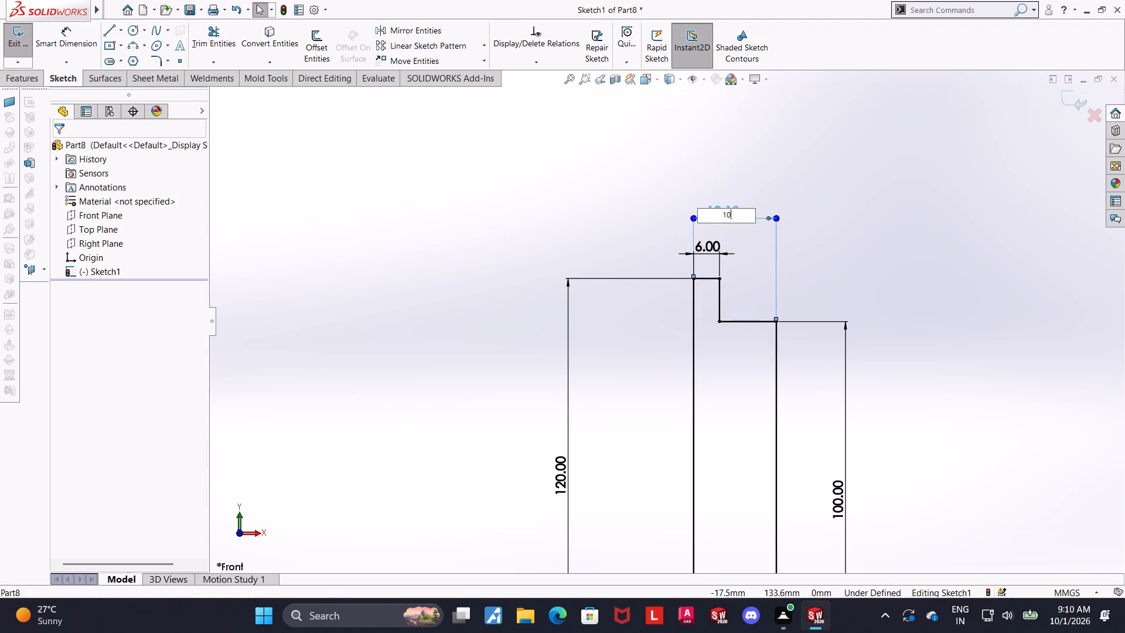
pyautogui.press('Return')
pyautogui.press('Escape')
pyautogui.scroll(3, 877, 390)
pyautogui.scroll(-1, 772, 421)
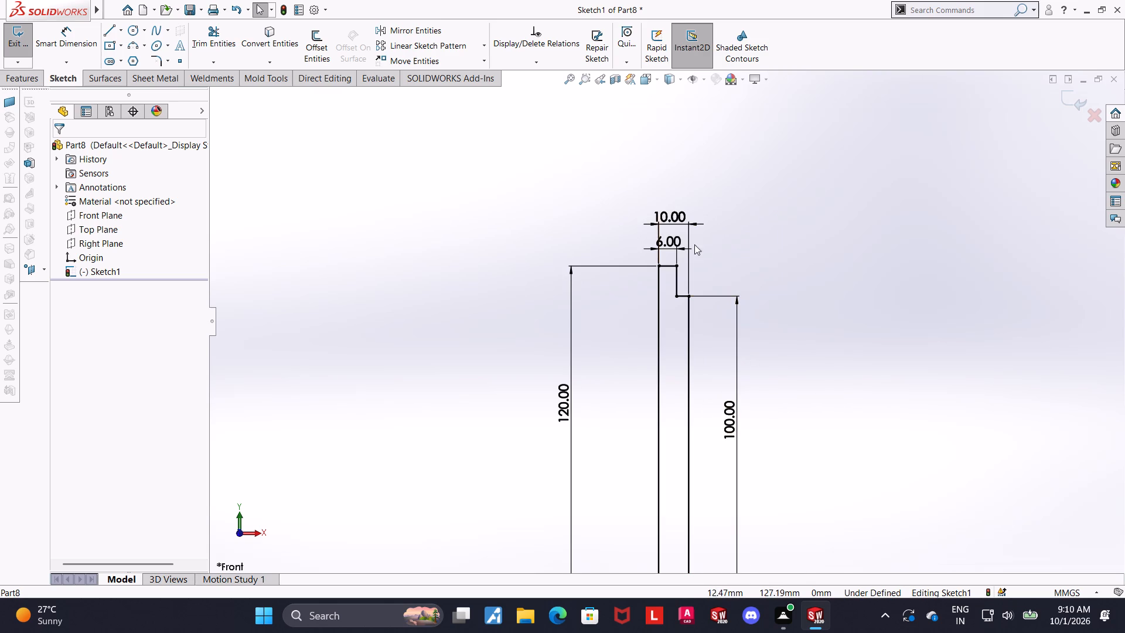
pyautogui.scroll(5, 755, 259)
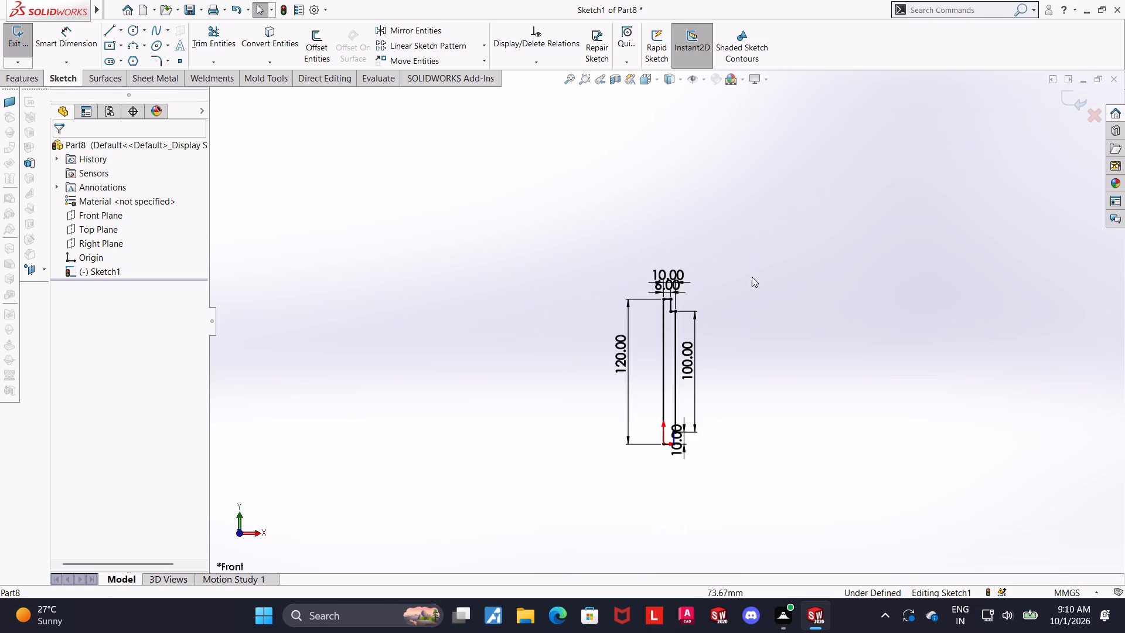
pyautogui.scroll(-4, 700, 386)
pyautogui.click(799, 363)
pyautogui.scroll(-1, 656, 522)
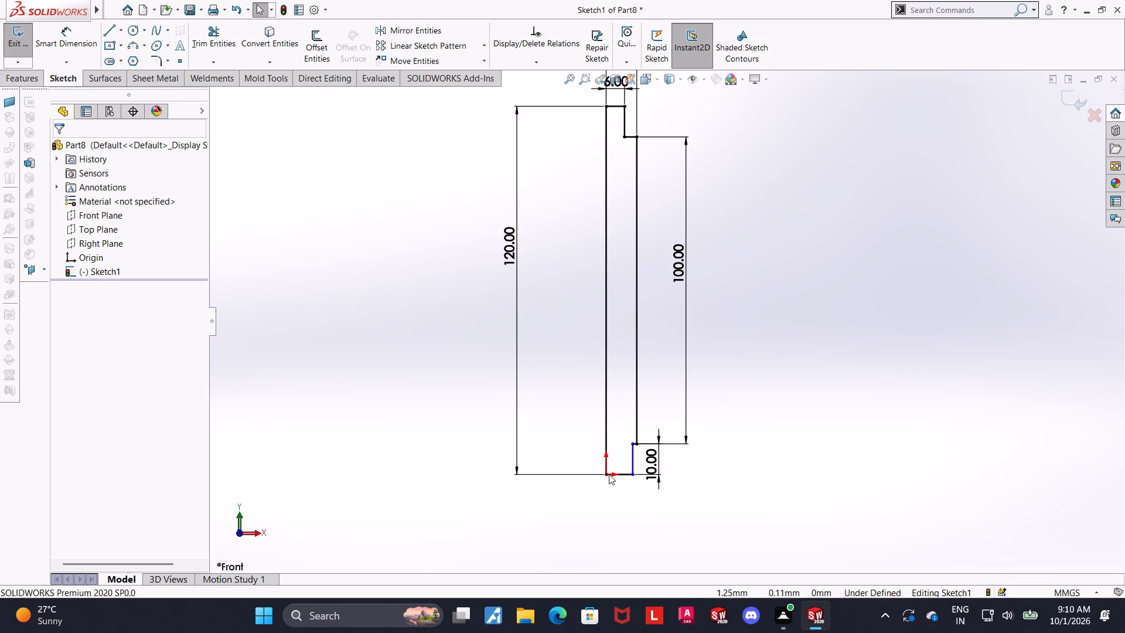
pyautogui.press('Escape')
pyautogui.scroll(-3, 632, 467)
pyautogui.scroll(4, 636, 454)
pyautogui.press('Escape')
# Add a collinear relation between the short vertical edges of the lower and upper steps.
pyautogui.scroll(1, 686, 223)
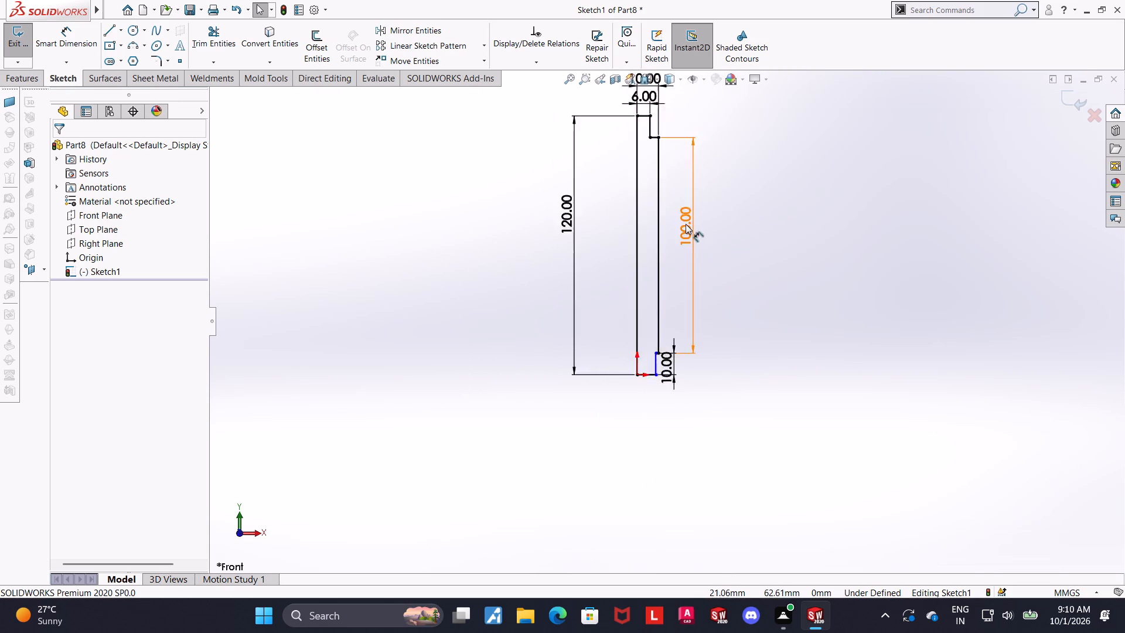
pyautogui.scroll(1, 686, 224)
pyautogui.click(653, 158)
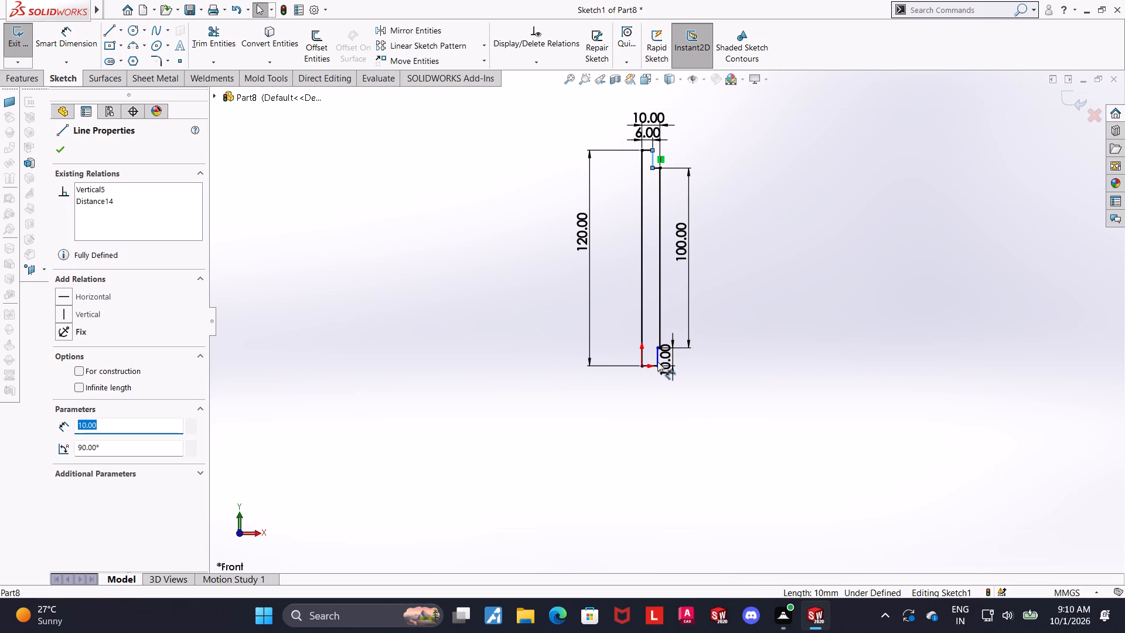
pyautogui.keyDown('ctrl'); pyautogui.scroll(-6, 654, 357); pyautogui.keyUp('ctrl')
pyautogui.press('Escape')
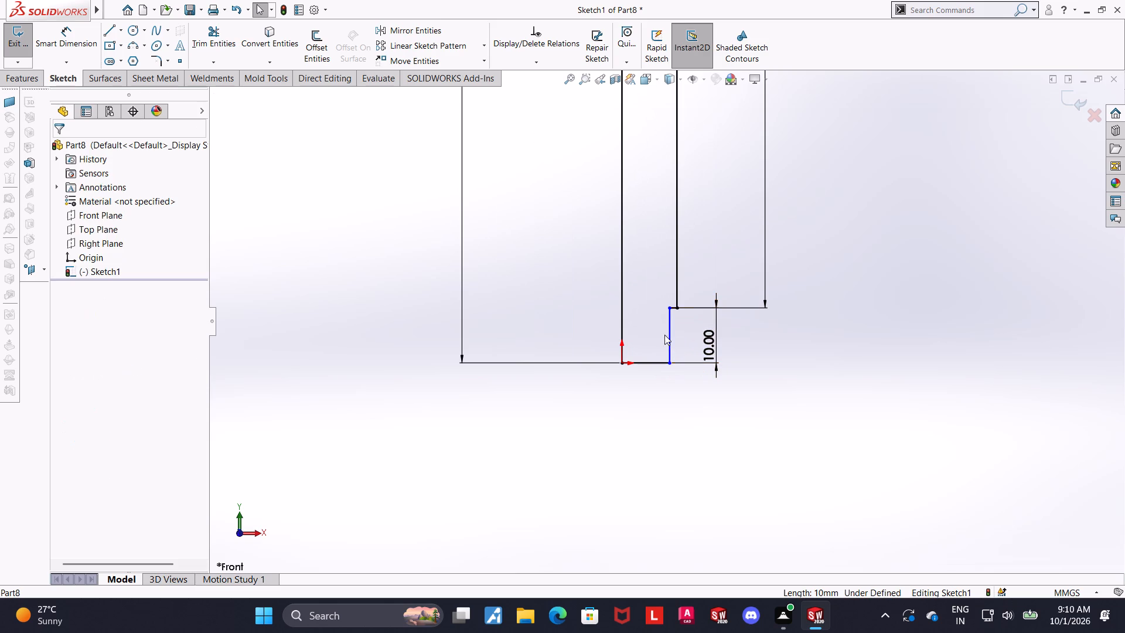
pyautogui.click(671, 339)
pyautogui.scroll(6, 671, 342)
pyautogui.scroll(3, 674, 237)
pyautogui.scroll(-4, 671, 202)
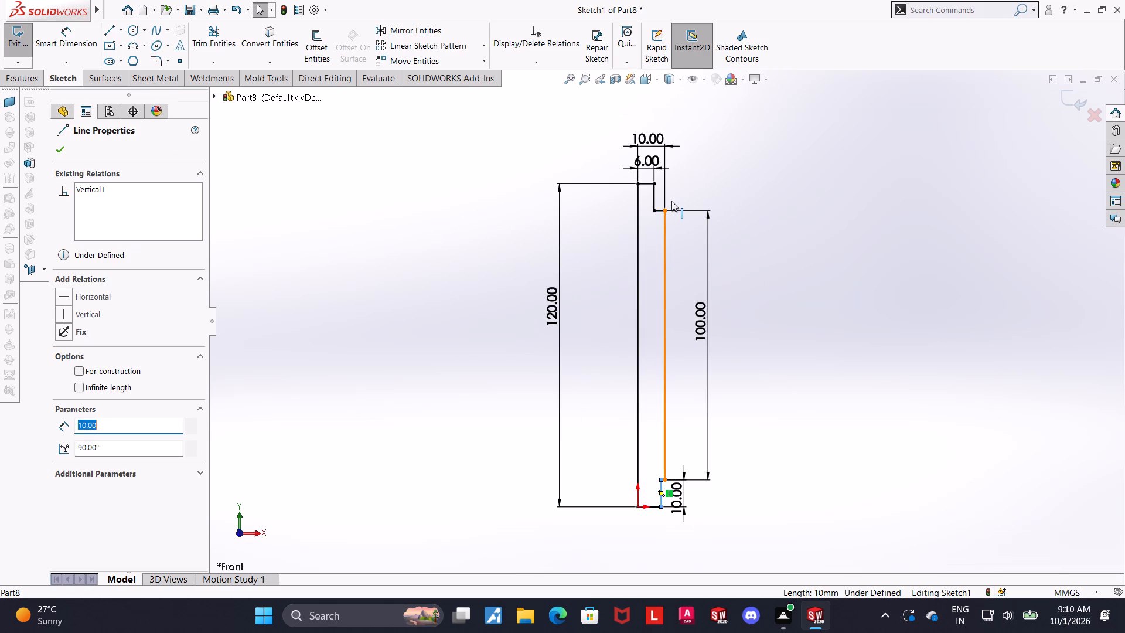
pyautogui.keyDown('ctrl'); pyautogui.click(655, 192); pyautogui.keyUp('ctrl')
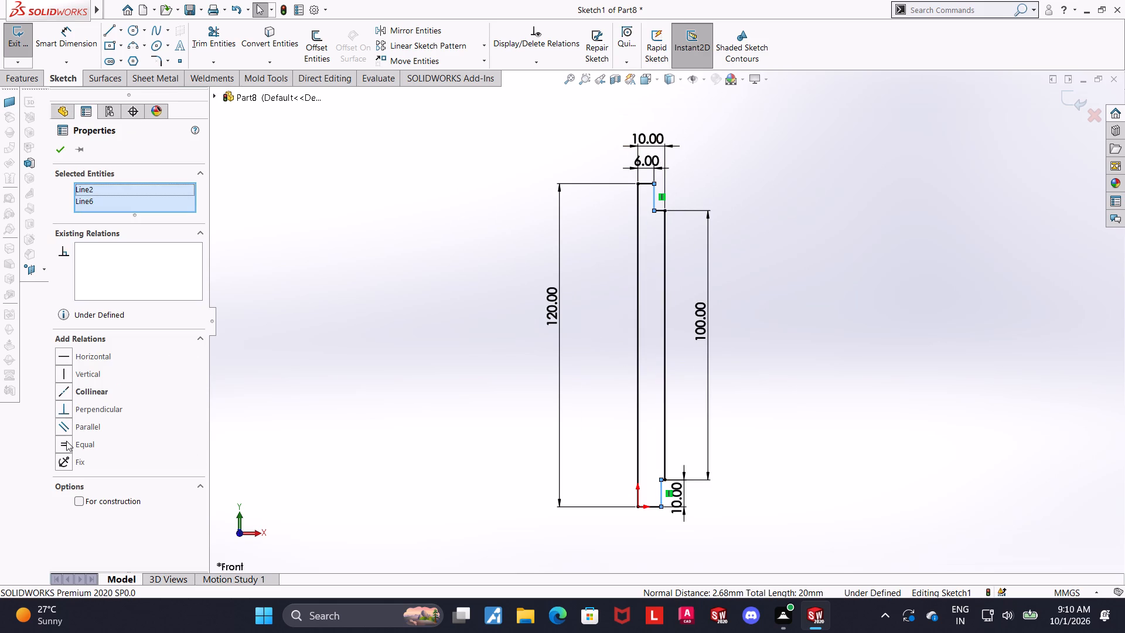
pyautogui.click(67, 395)
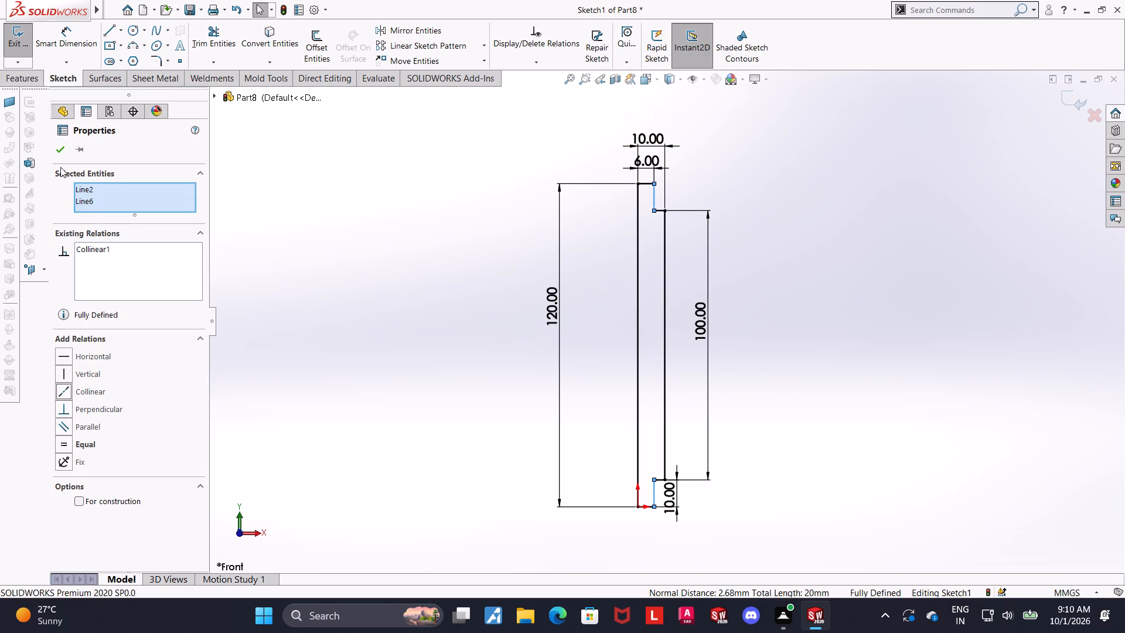
pyautogui.click(60, 154)
pyautogui.click(862, 301)
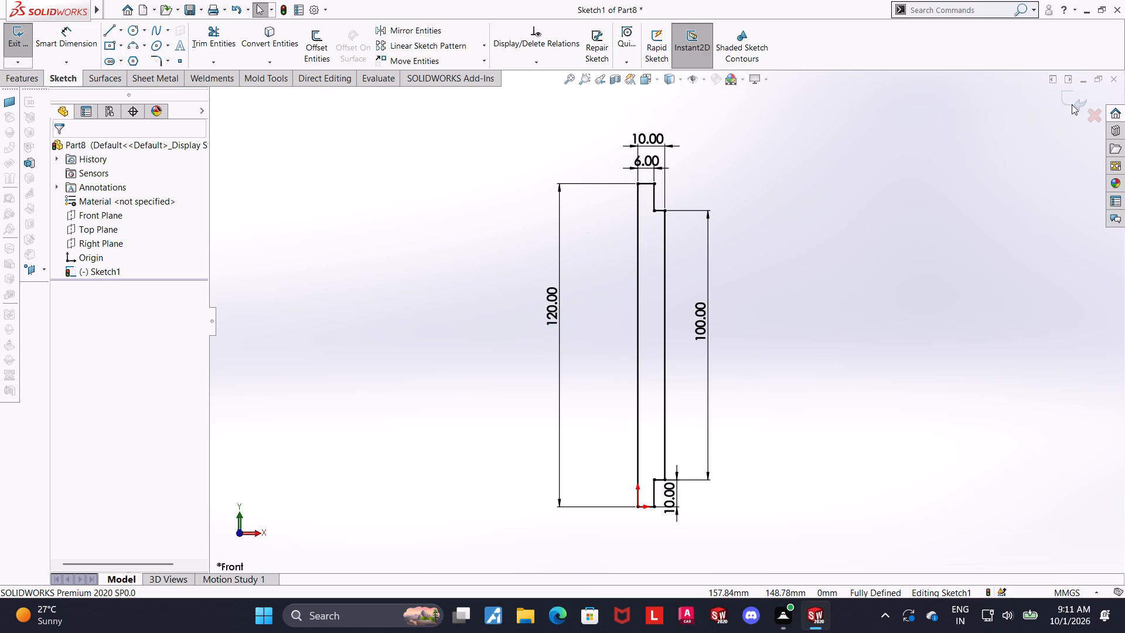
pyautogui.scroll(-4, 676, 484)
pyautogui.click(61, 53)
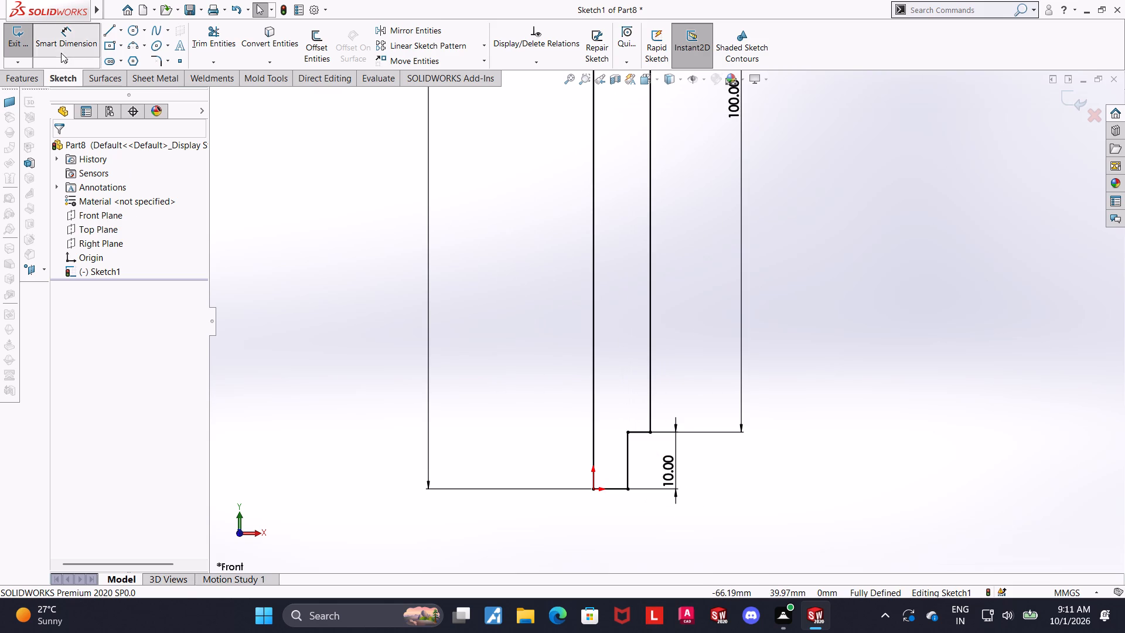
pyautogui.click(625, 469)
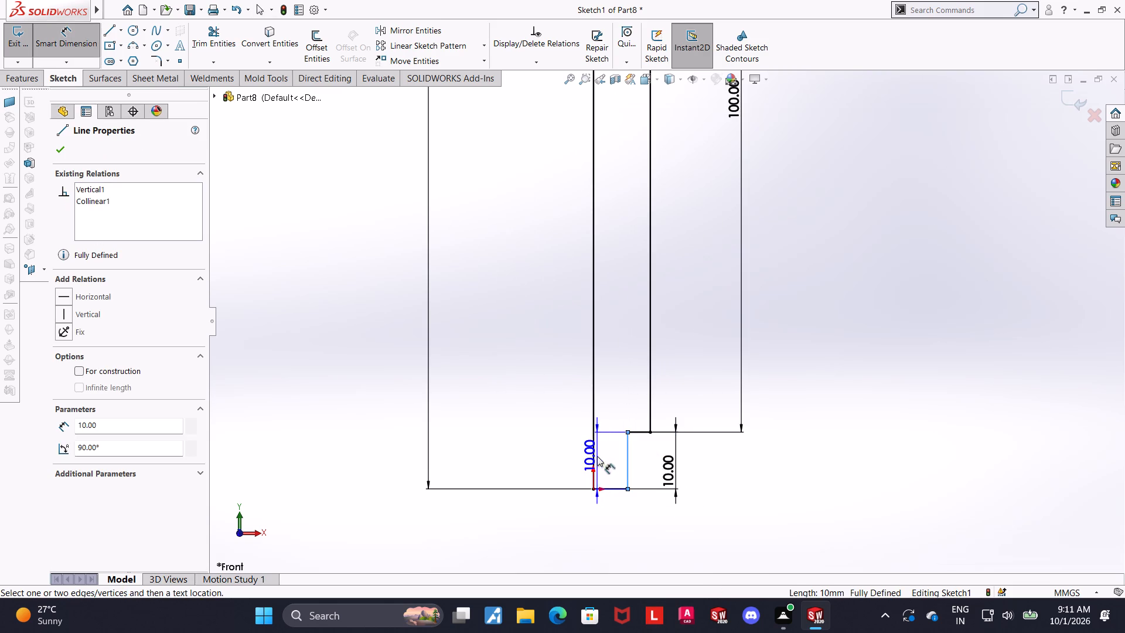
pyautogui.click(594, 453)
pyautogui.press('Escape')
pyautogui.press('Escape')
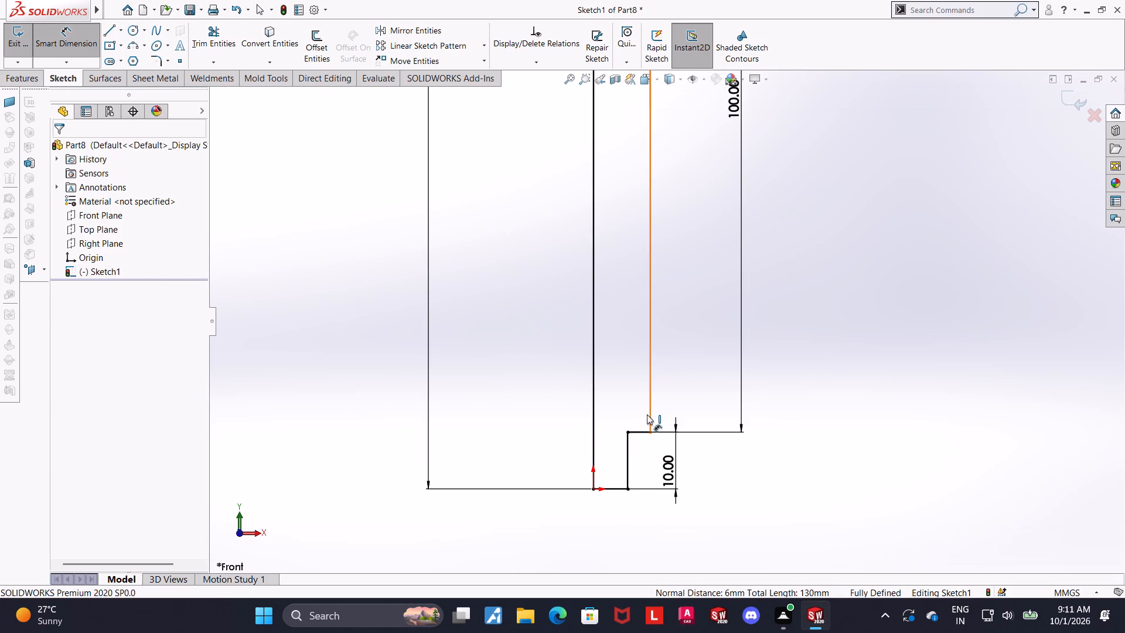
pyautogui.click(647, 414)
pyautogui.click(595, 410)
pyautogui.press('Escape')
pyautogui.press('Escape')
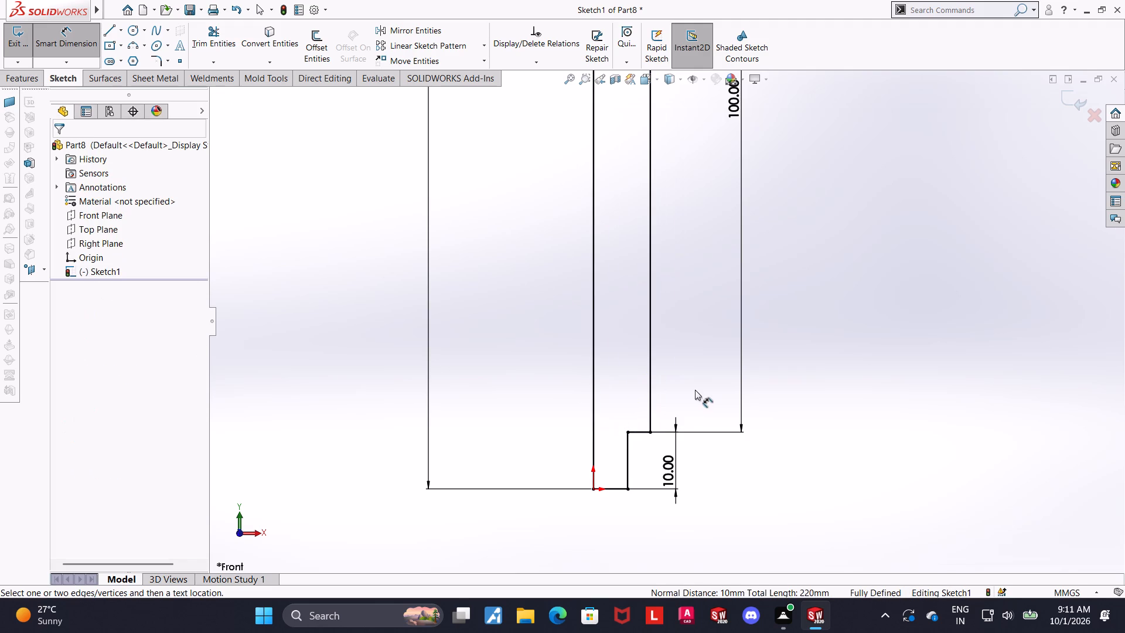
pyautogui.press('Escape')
# Close the sketch and revolve the stepped profile 360° about its long inner vertical edge.
pyautogui.click(1073, 98)
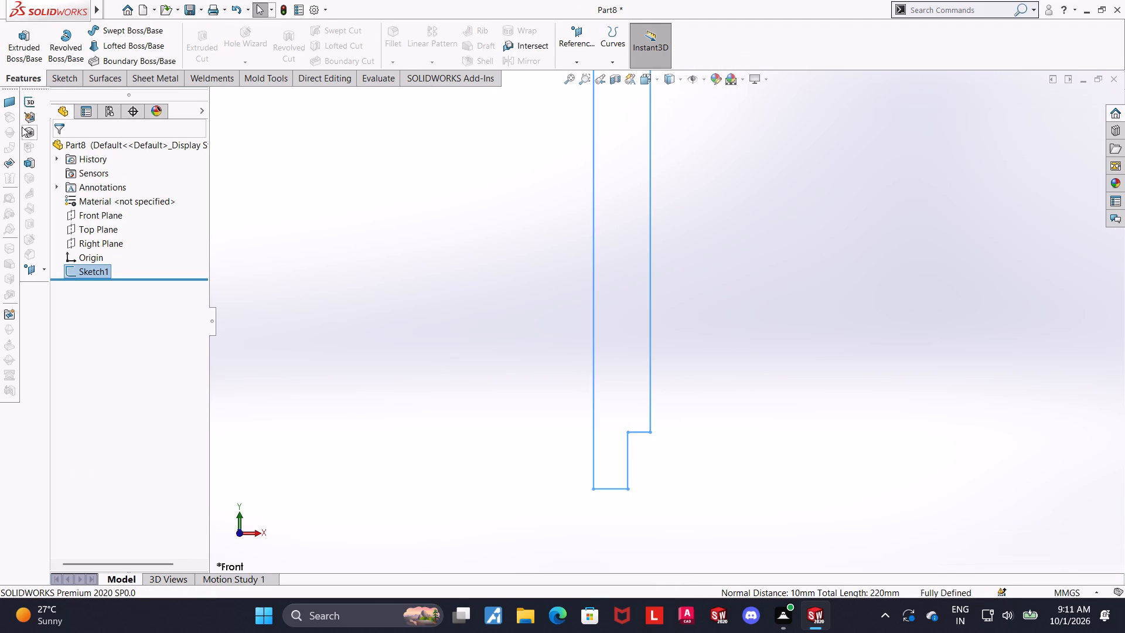
pyautogui.click(74, 47)
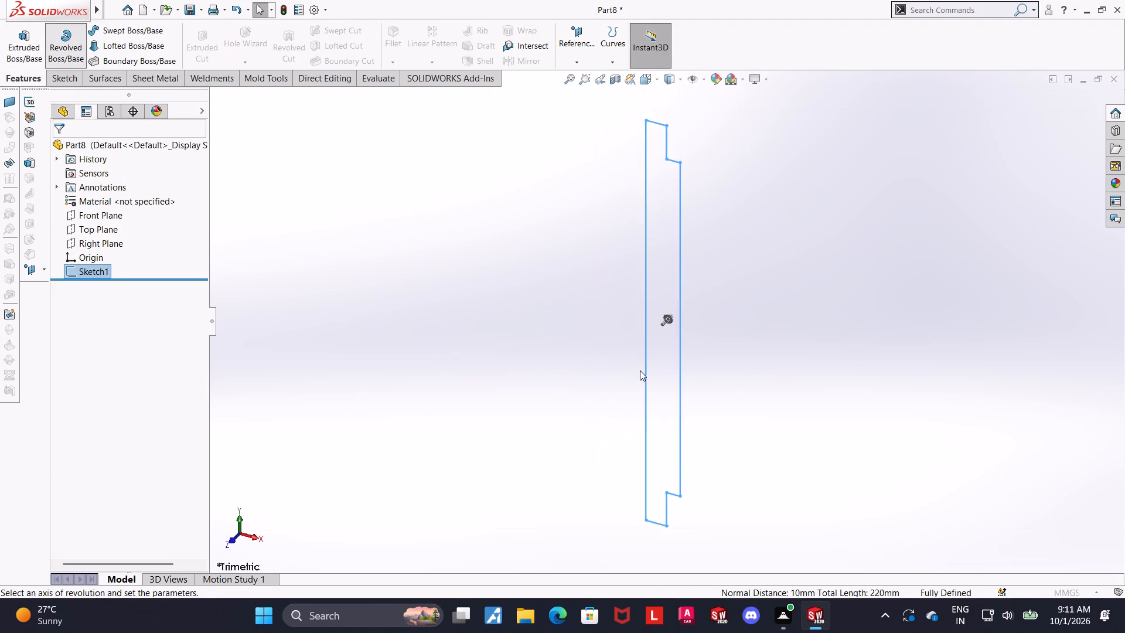
pyautogui.click(646, 380)
pyautogui.click(55, 148)
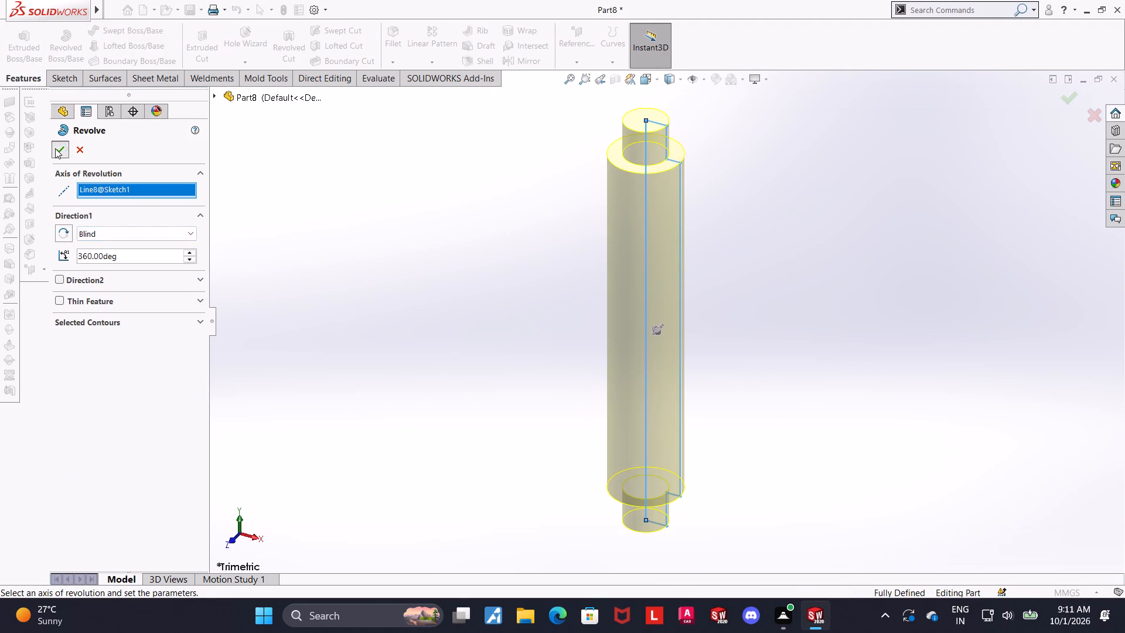
pyautogui.click(601, 286)
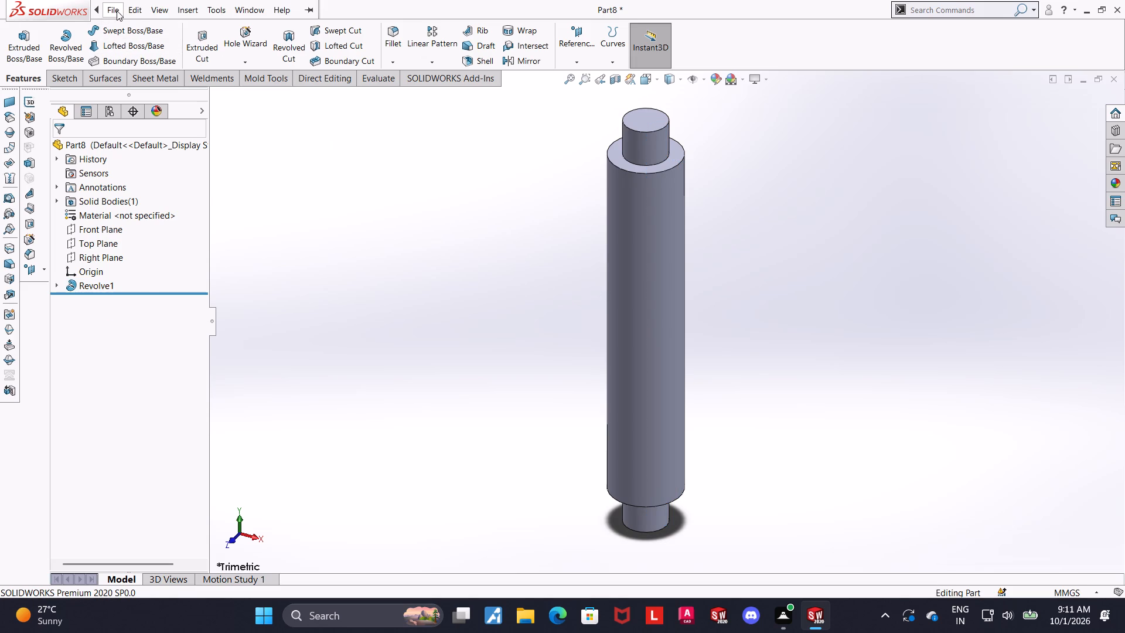
# Save the part in Downloads under the name Pyramid support shaft.
pyautogui.click(151, 164)
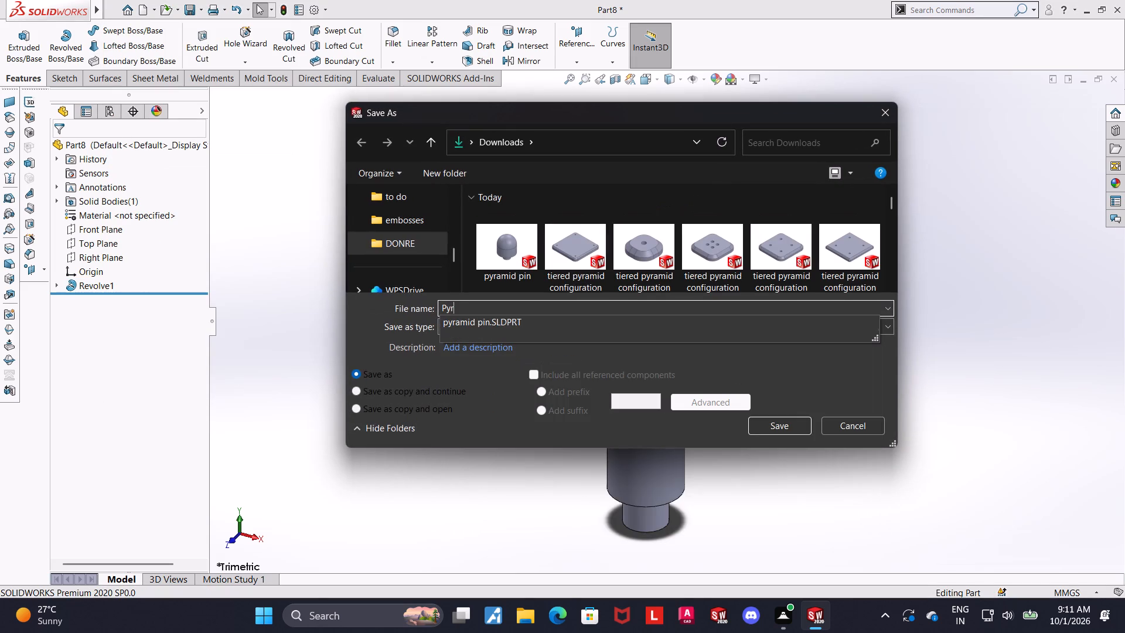
pyautogui.write('amid shad')
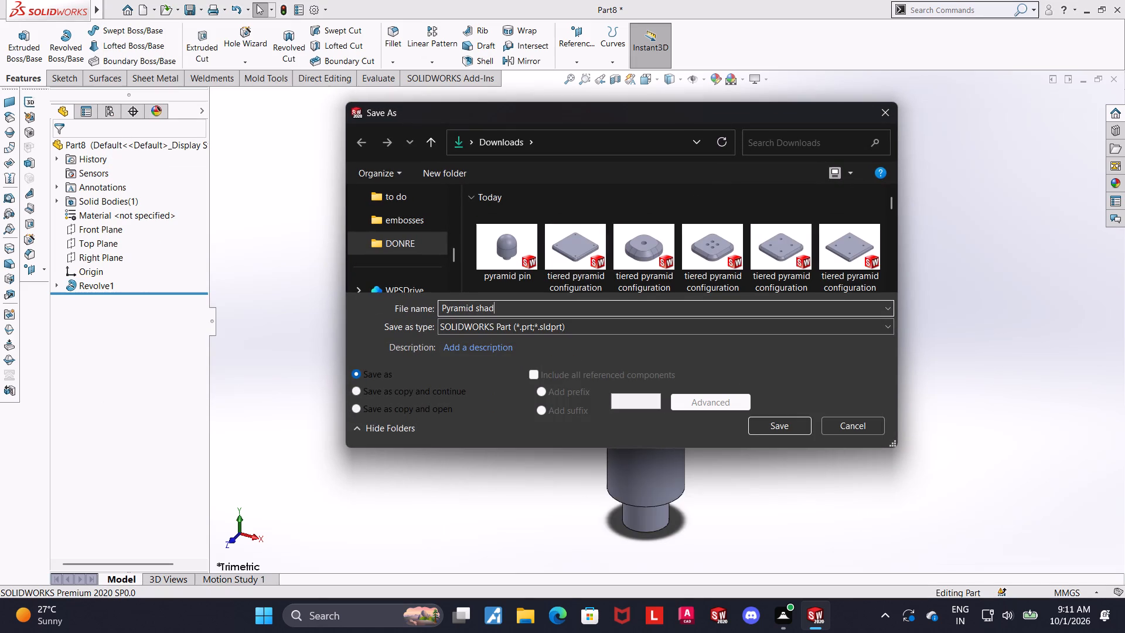
pyautogui.press('BackSpace')
pyautogui.press('BackSpace')
pyautogui.press('BackSpace')
pyautogui.press('BackSpace')
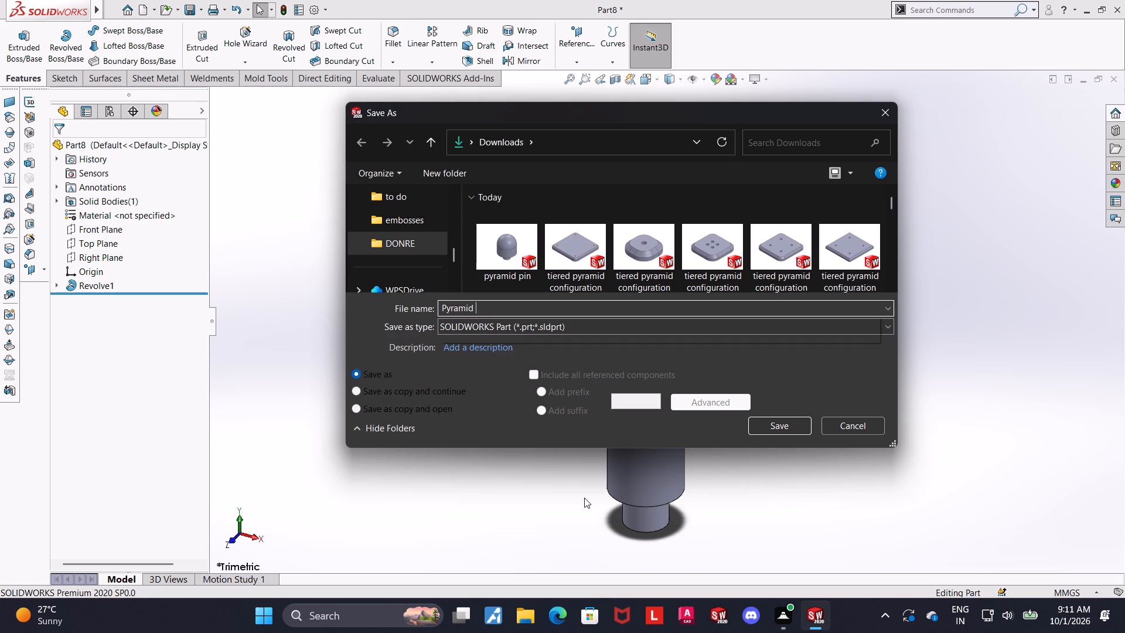
pyautogui.write('support shaft')
pyautogui.click(768, 428)
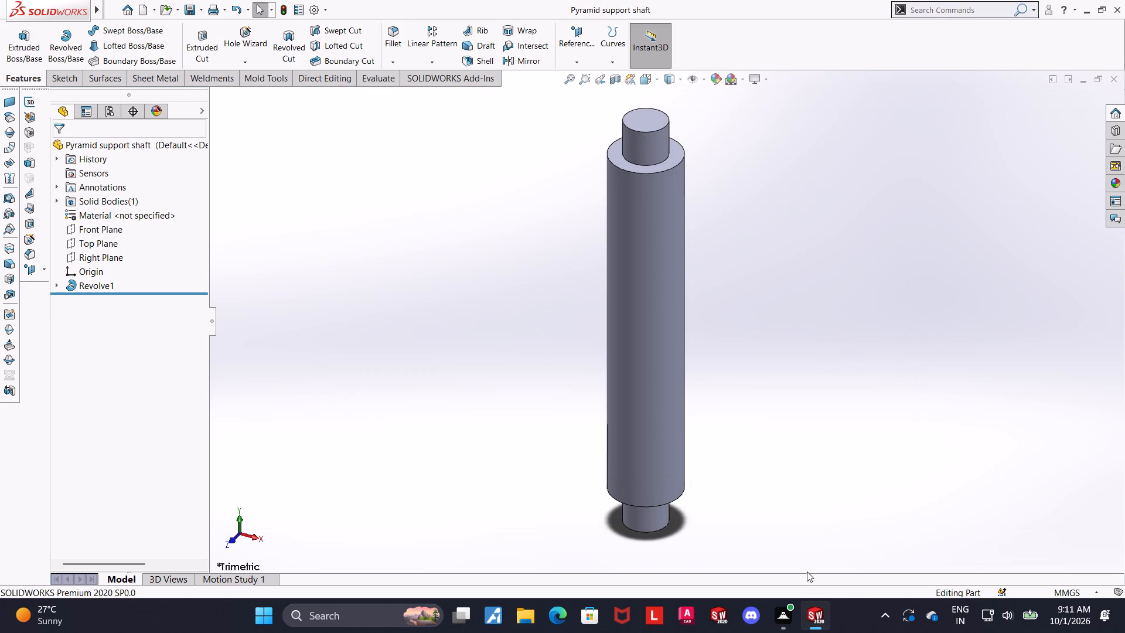
pyautogui.click(907, 313)
# Create a new assembly and place the tiered pyramid configuration 1 plate as its first component.
pyautogui.click(146, 12)
pyautogui.doubleClick(419, 304)
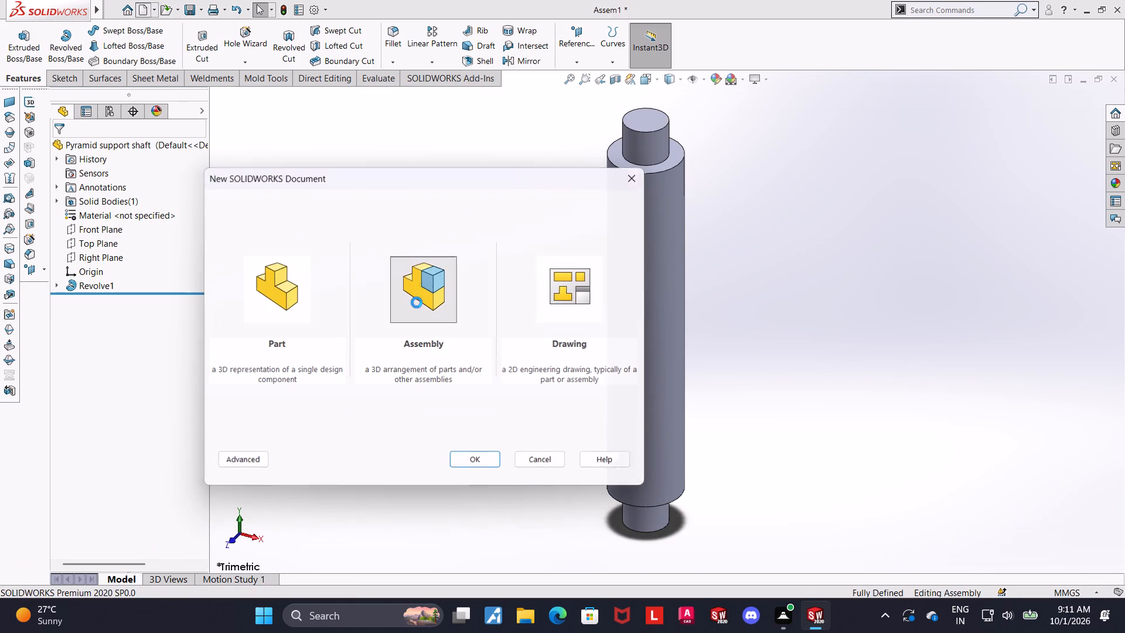
pyautogui.scroll(4, 70, 333)
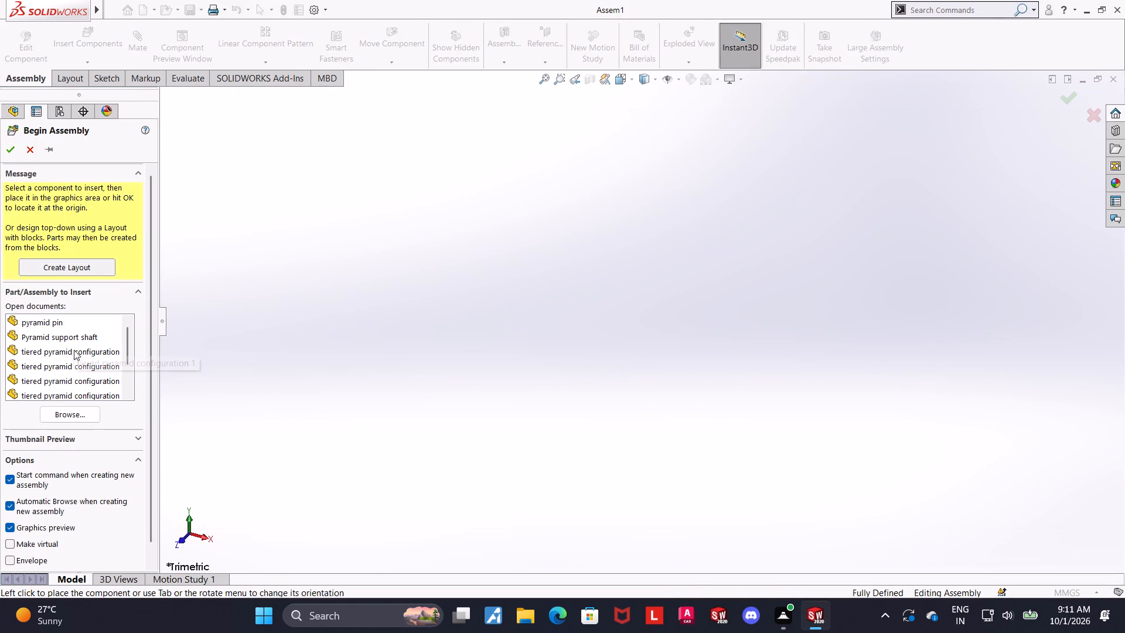
pyautogui.click(74, 355)
pyautogui.click(596, 366)
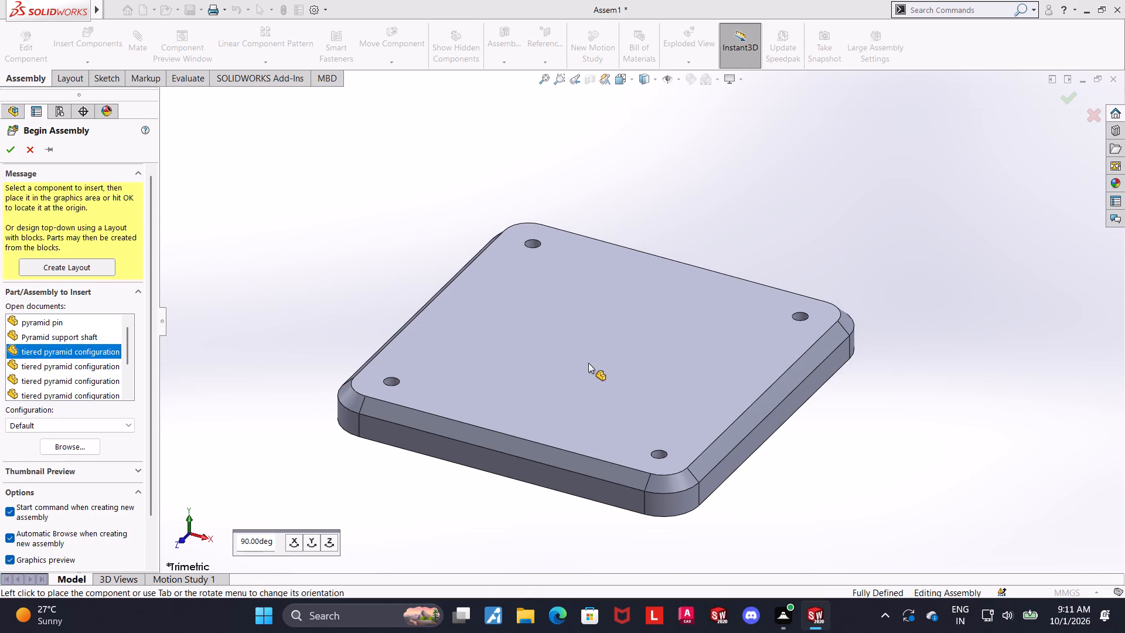
# Set the fixed tiered pyramid configuration 1 plate to float.
pyautogui.rightClick(671, 288)
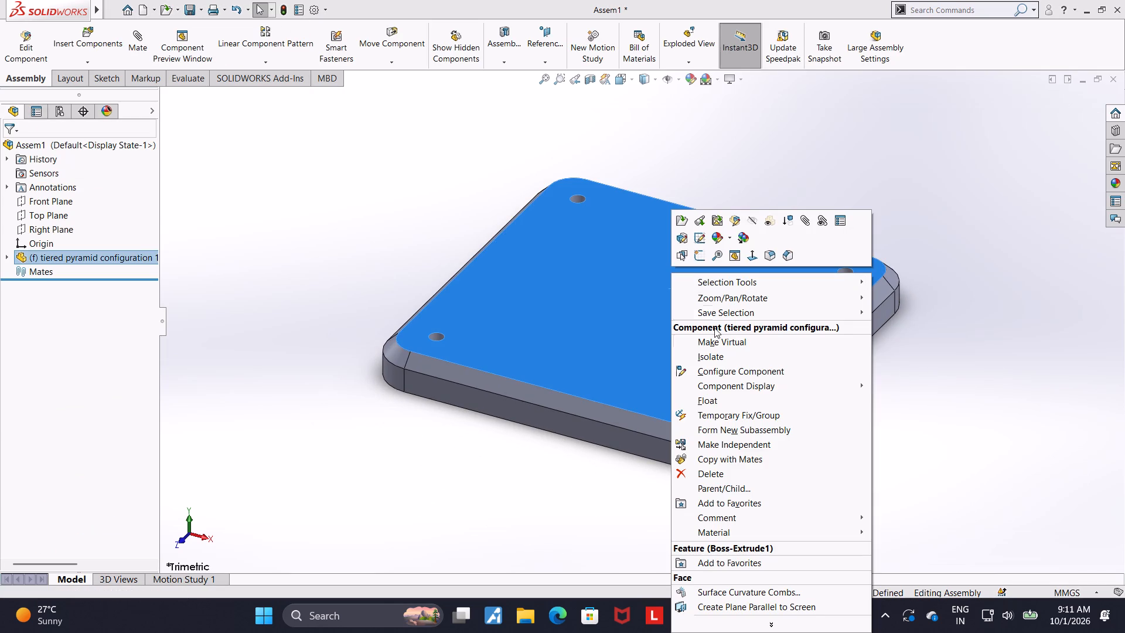
pyautogui.click(696, 403)
pyautogui.click(416, 172)
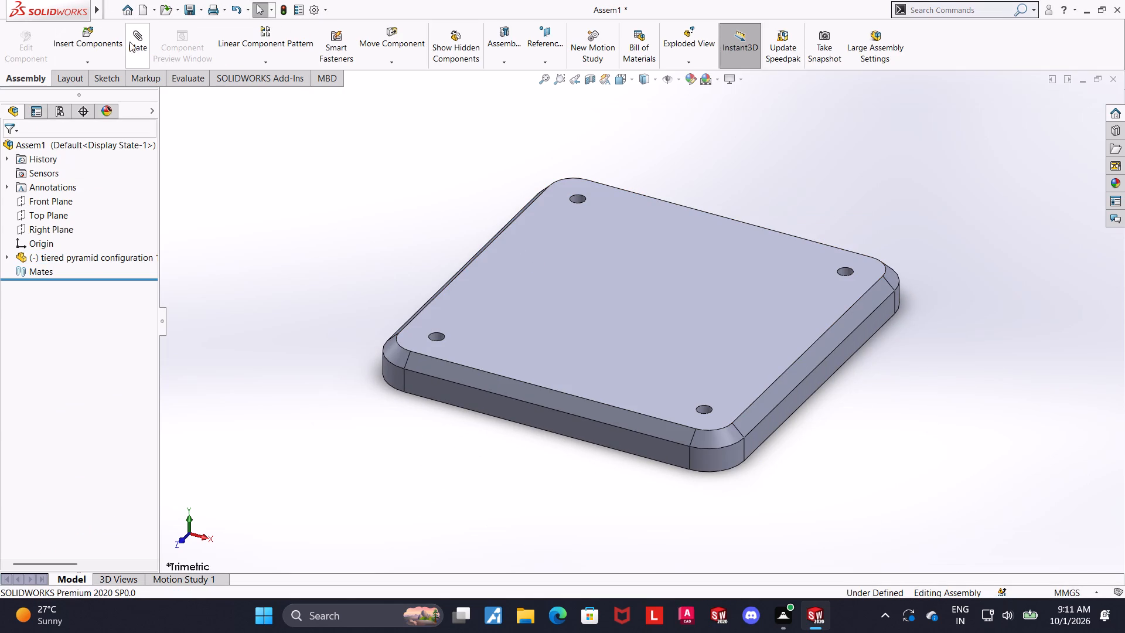
# Mate the plate's Front, Top and Right planes coincident with the matching planes of the assembly.
pyautogui.click(132, 42)
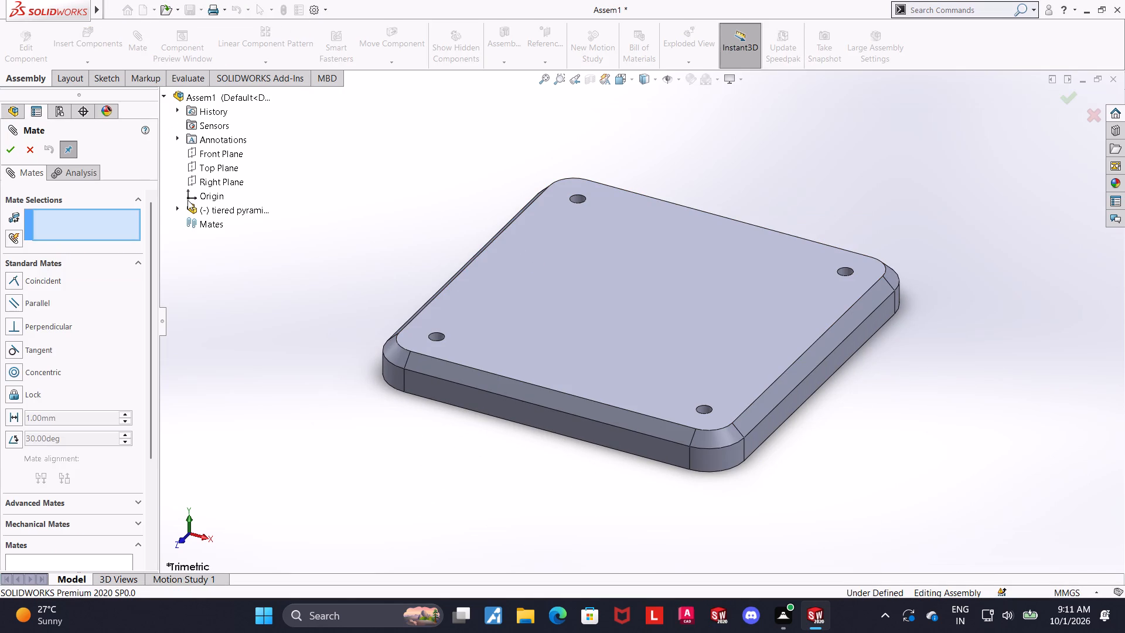
pyautogui.click(179, 206)
pyautogui.click(195, 149)
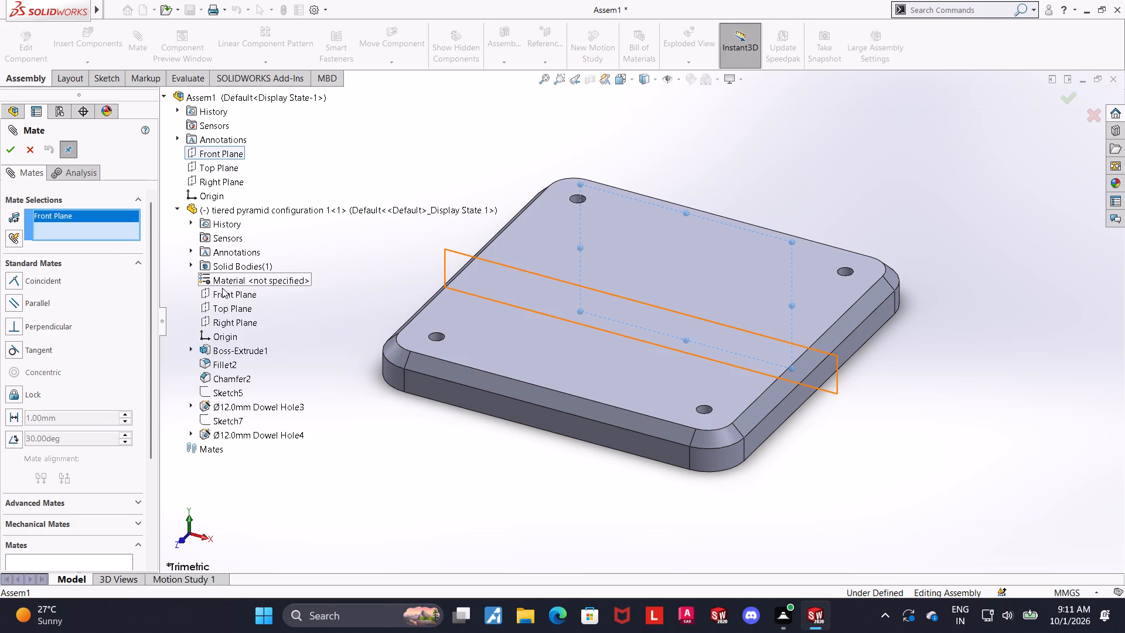
pyautogui.keyDown('ctrl'); pyautogui.click(223, 288); pyautogui.keyUp('ctrl')
pyautogui.click(11, 157)
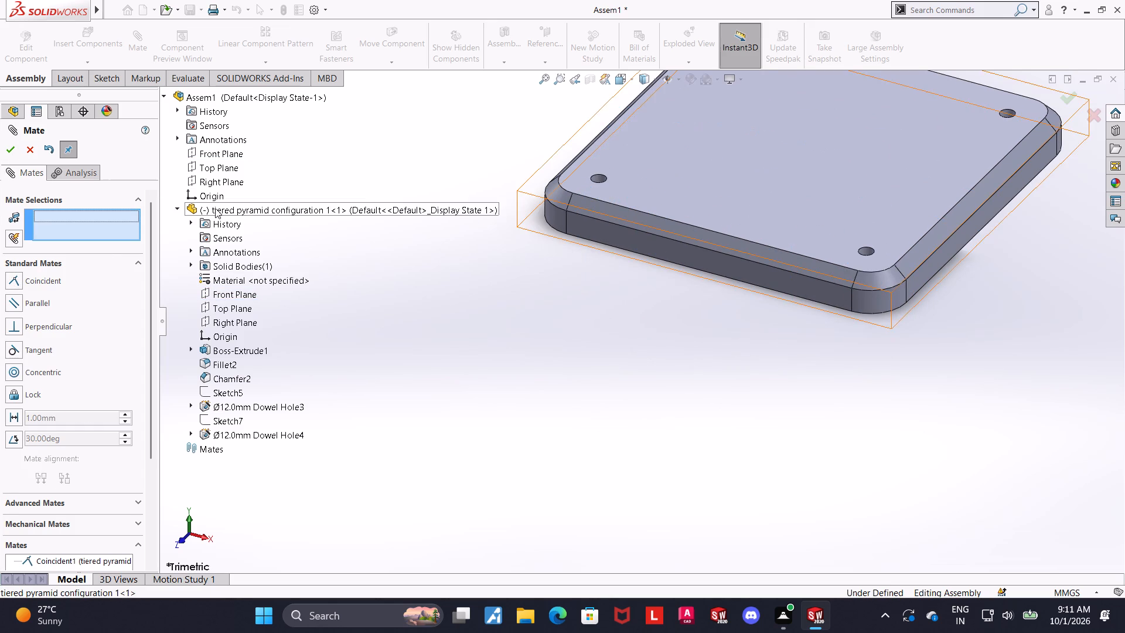
pyautogui.click(212, 170)
pyautogui.keyDown('ctrl'); pyautogui.click(227, 307); pyautogui.keyUp('ctrl')
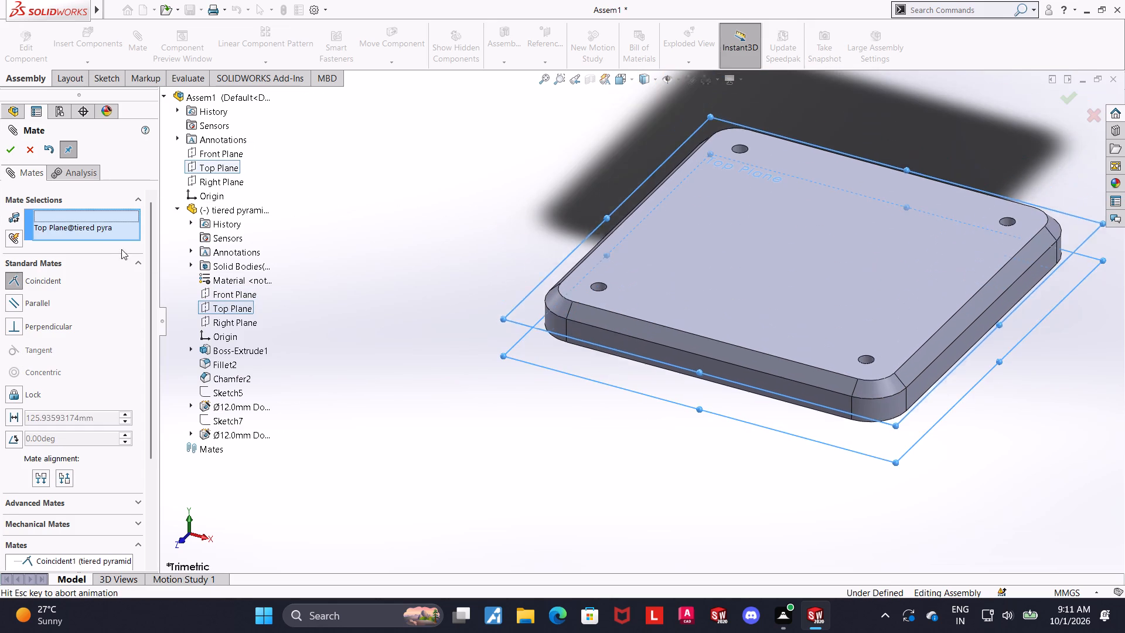
pyautogui.click(16, 147)
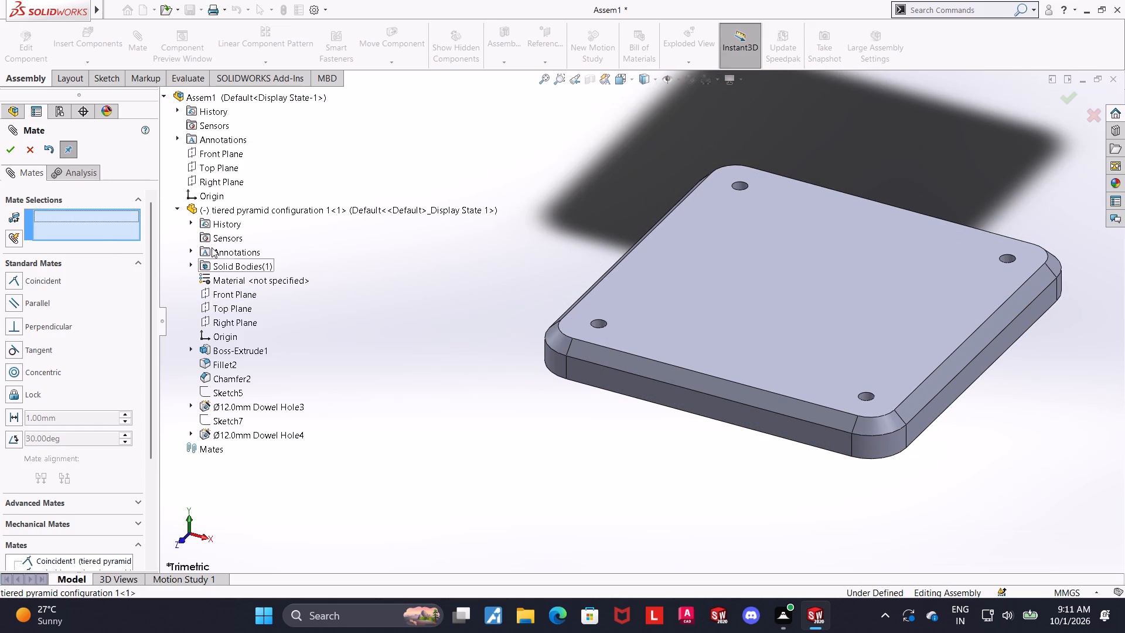
pyautogui.click(212, 179)
pyautogui.keyDown('ctrl'); pyautogui.click(234, 325); pyautogui.keyUp('ctrl')
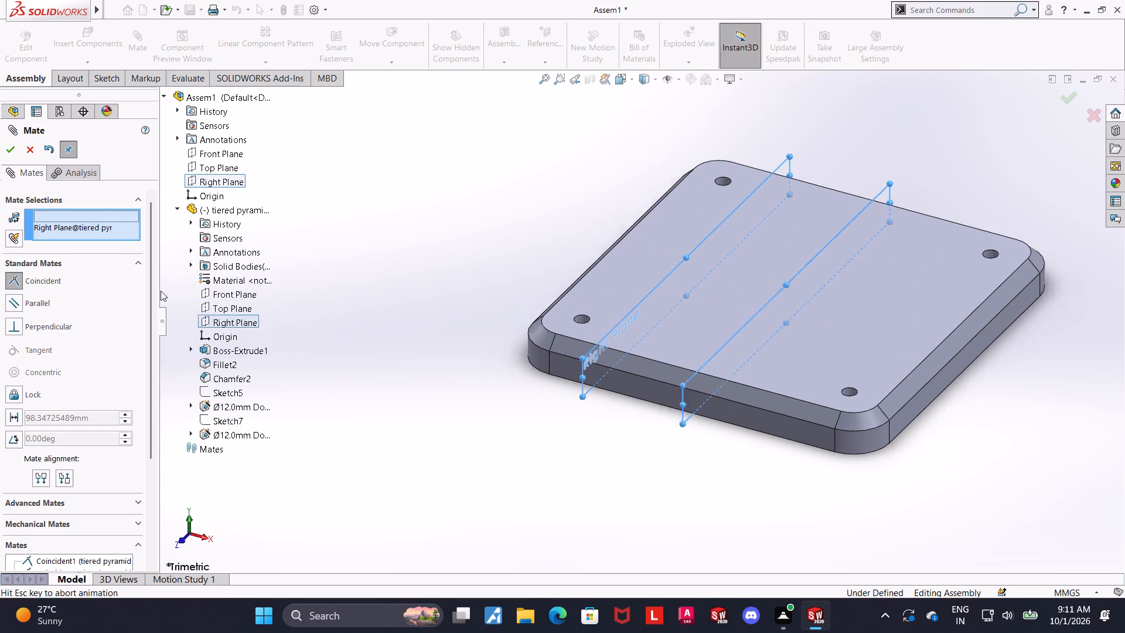
pyautogui.keyDown('ctrl'); pyautogui.click(15, 145); pyautogui.keyUp('ctrl')
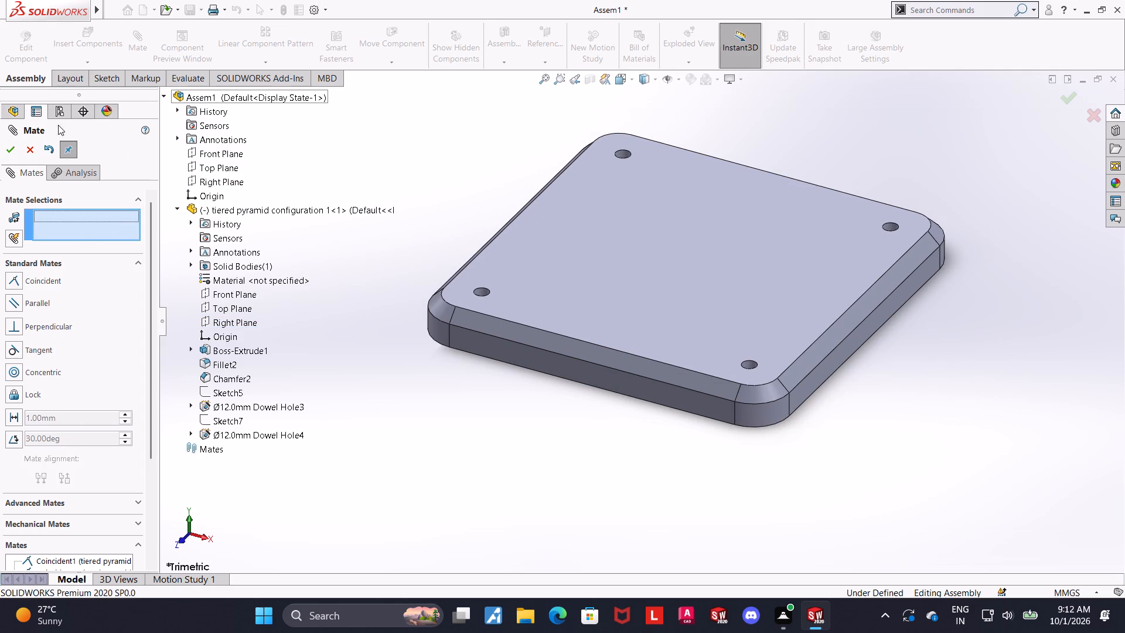
pyautogui.click(27, 149)
# Insert the Pyramid support shaft beside the plate and place three more copies of it around the plate.
pyautogui.click(69, 32)
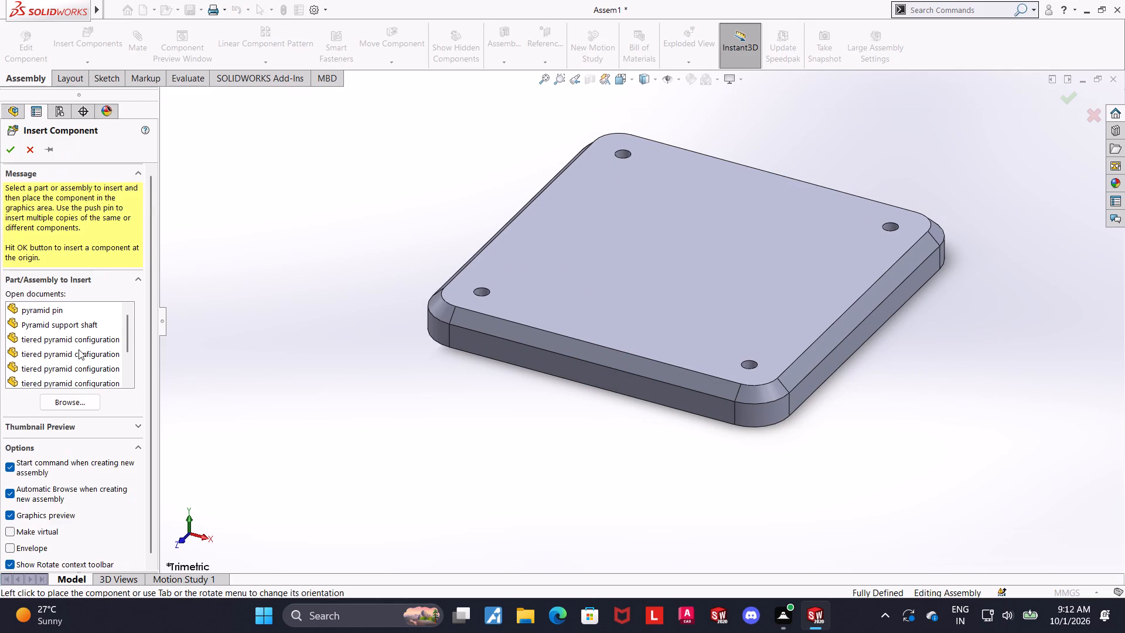
pyautogui.click(79, 326)
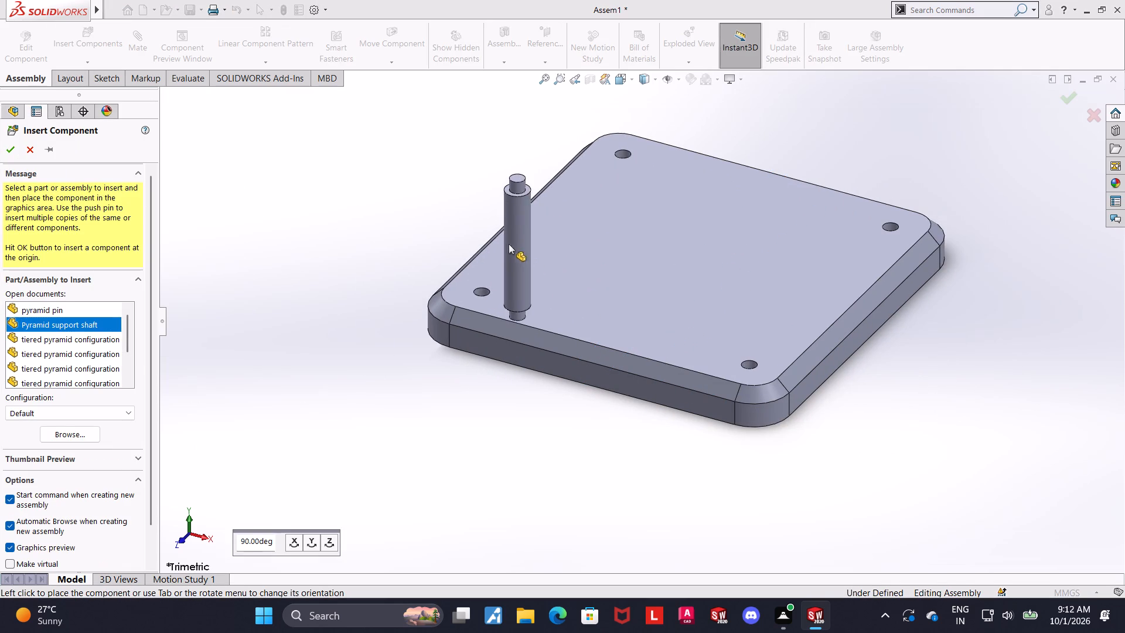
pyautogui.click(509, 186)
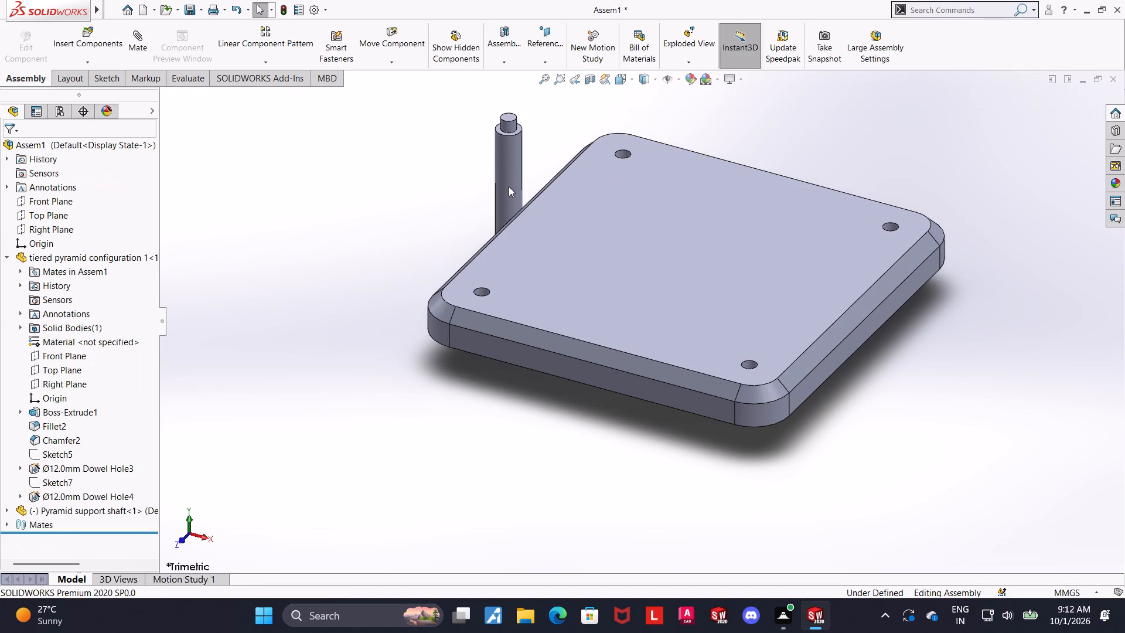
pyautogui.keyDown('ctrl'); pyautogui.moveTo(509, 186); pyautogui.dragTo(364, 183); pyautogui.keyUp('ctrl')
pyautogui.keyDown('ctrl'); pyautogui.moveTo(501, 175); pyautogui.dragTo(353, 394); pyautogui.keyUp('ctrl')
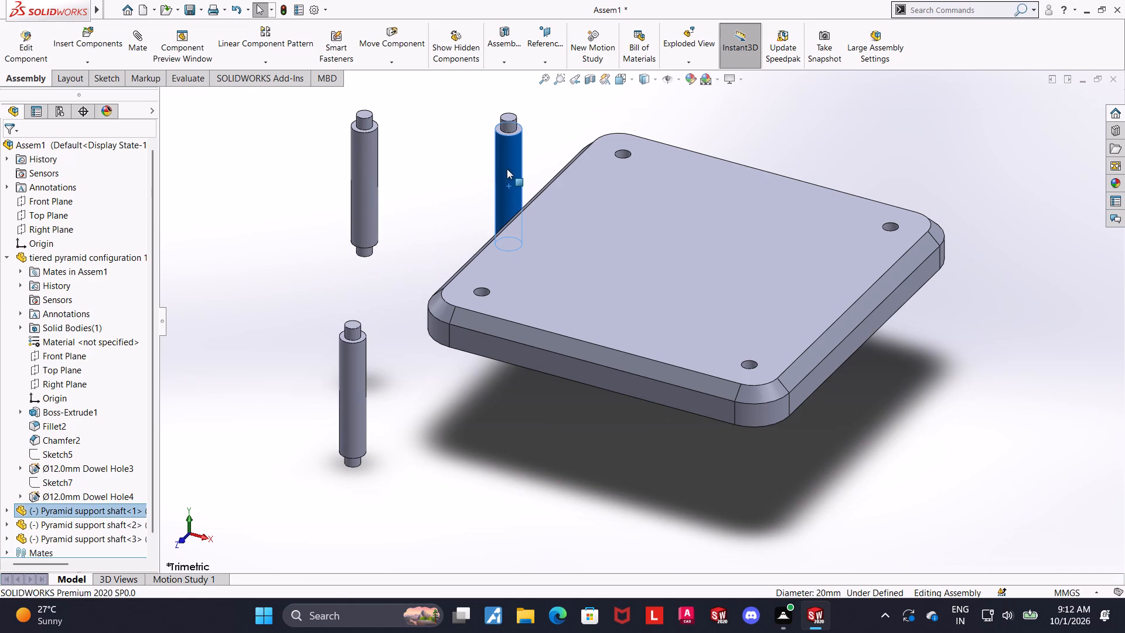
pyautogui.keyDown('ctrl'); pyautogui.moveTo(507, 169); pyautogui.dragTo(1069, 169); pyautogui.keyUp('ctrl')
pyautogui.click(1123, 329)
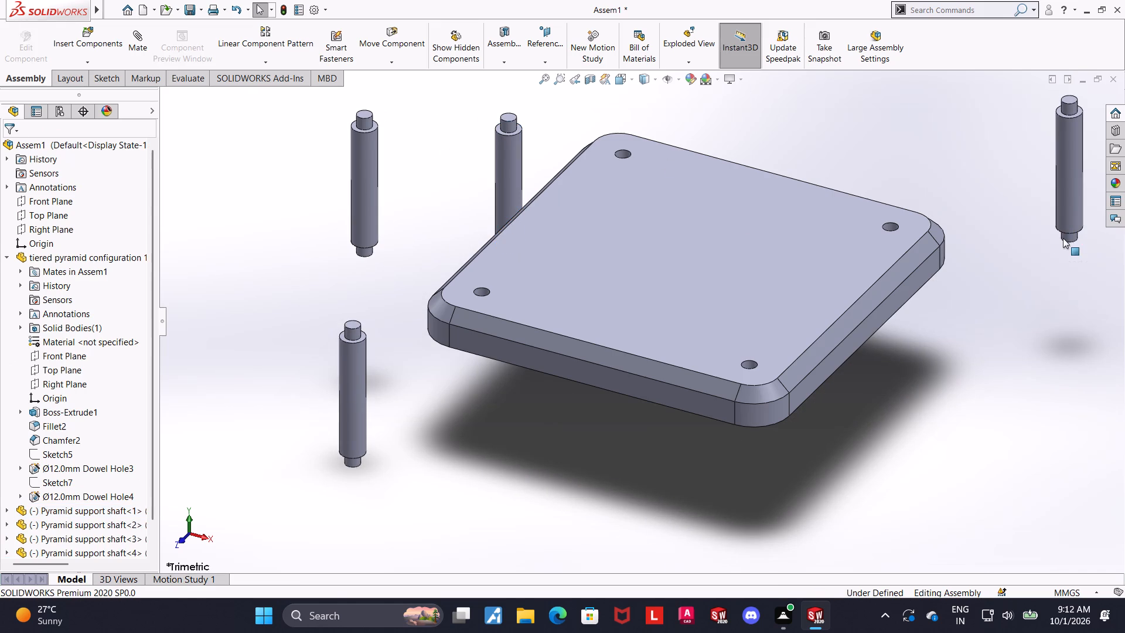
# Add a concentric mate between the fourth support shaft's narrow lower end and the plate's nearest corner hole.
pyautogui.click(1063, 238)
pyautogui.keyDown('ctrl'); pyautogui.click(752, 366); pyautogui.keyUp('ctrl')
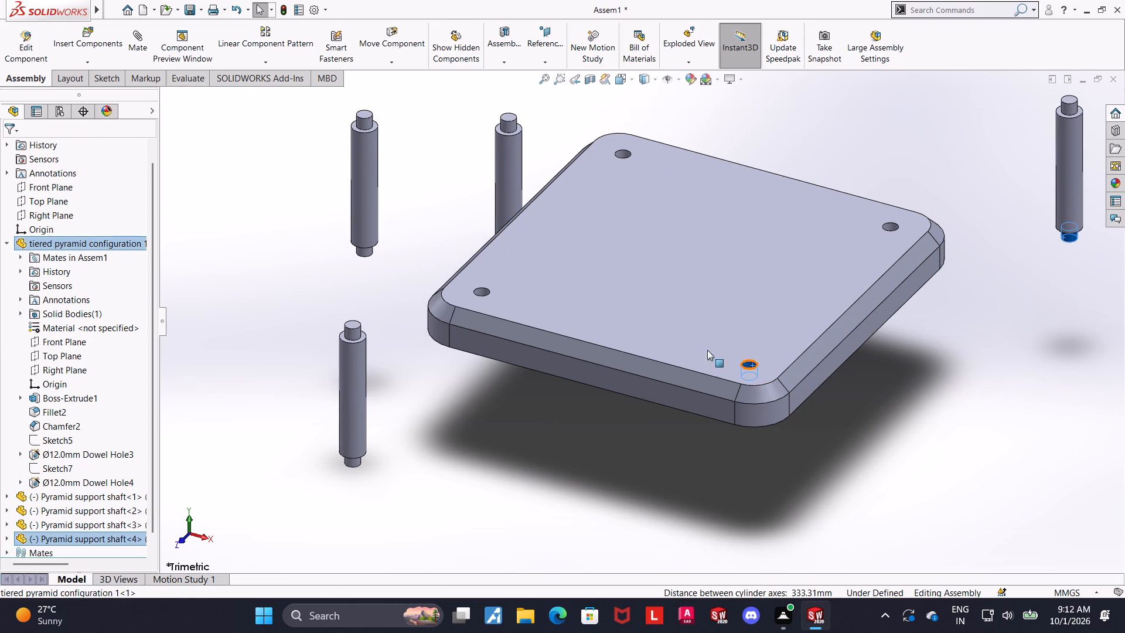
pyautogui.click(141, 46)
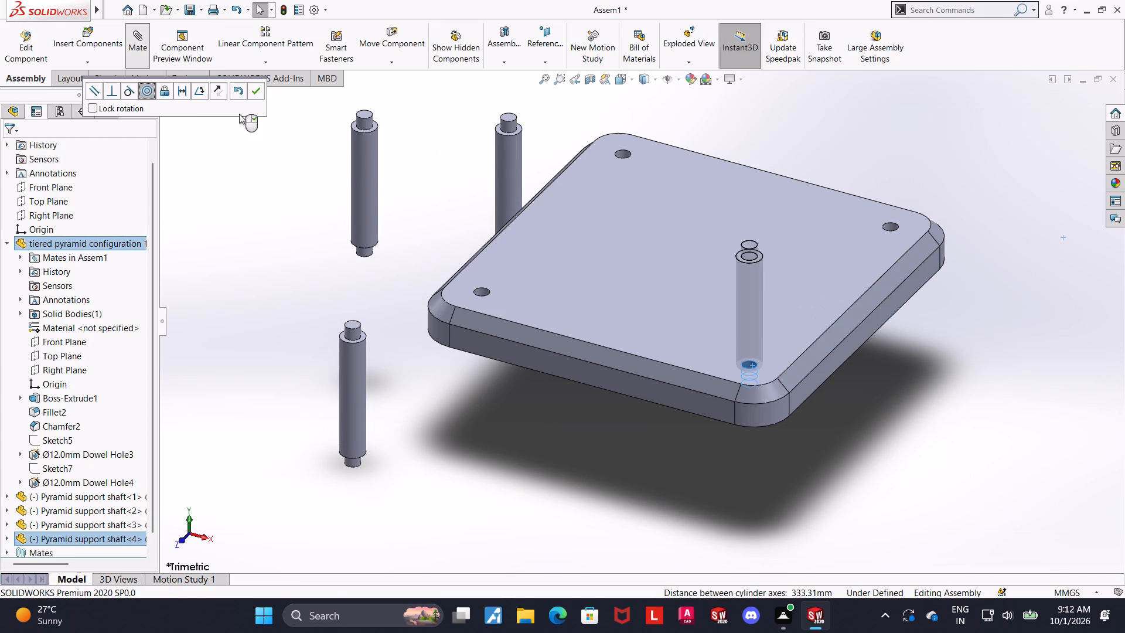
pyautogui.click(15, 150)
# Move the support shaft that is partly hidden behind the plate upward until its narrow lower end is exposed.
pyautogui.scroll(-4, 812, 269)
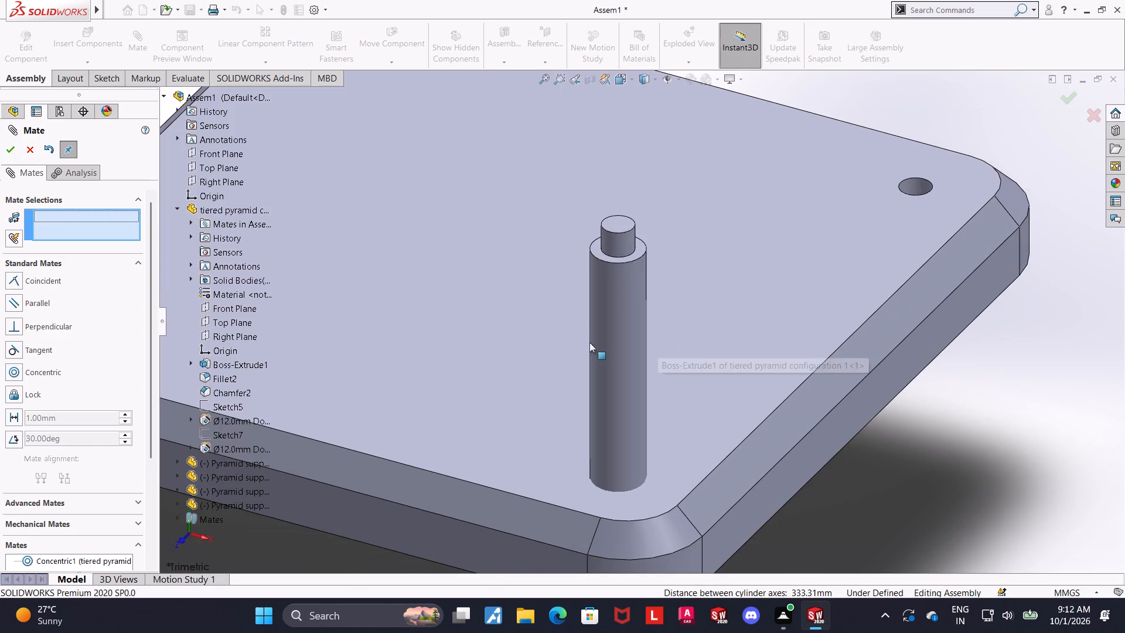
pyautogui.scroll(6, 603, 343)
pyautogui.scroll(-3, 478, 289)
pyautogui.moveTo(497, 216); pyautogui.dragTo(487, 147)
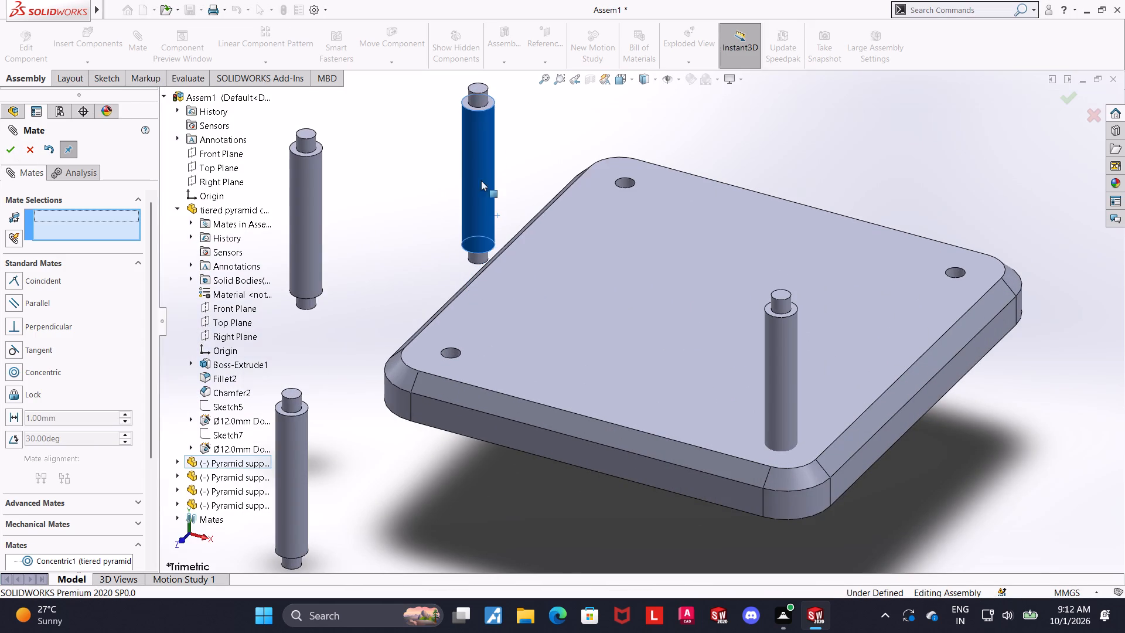
# Add concentric mates between the narrow lower ends of the other three support shafts and the base plate's three free corner holes.
pyautogui.click(476, 257)
pyautogui.keyDown('ctrl'); pyautogui.click(628, 181); pyautogui.keyUp('ctrl')
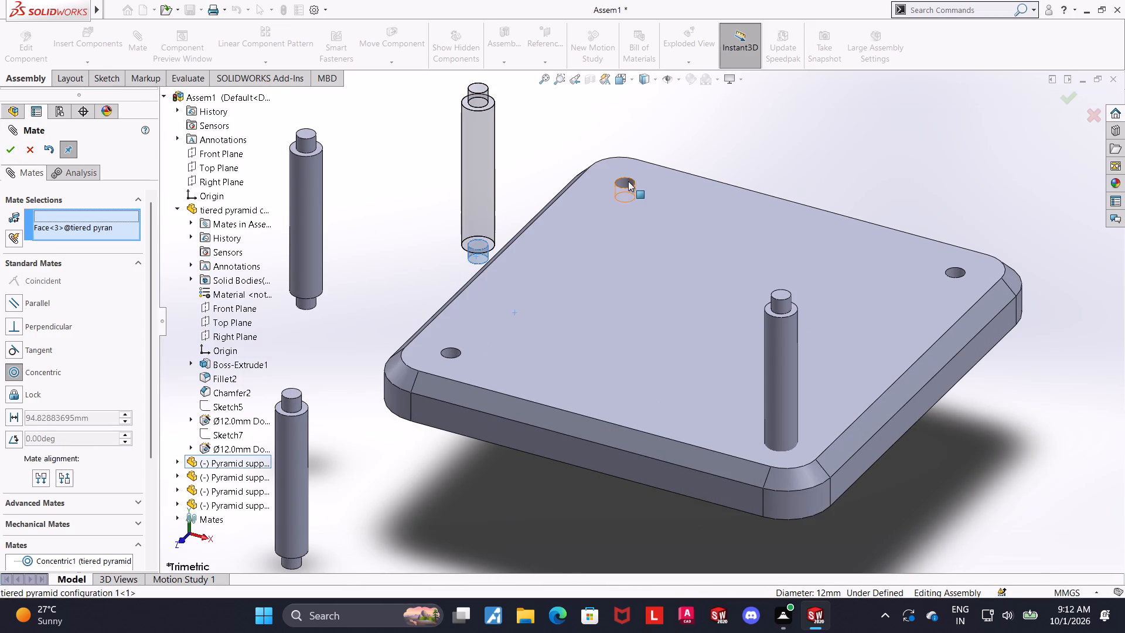
pyautogui.click(10, 149)
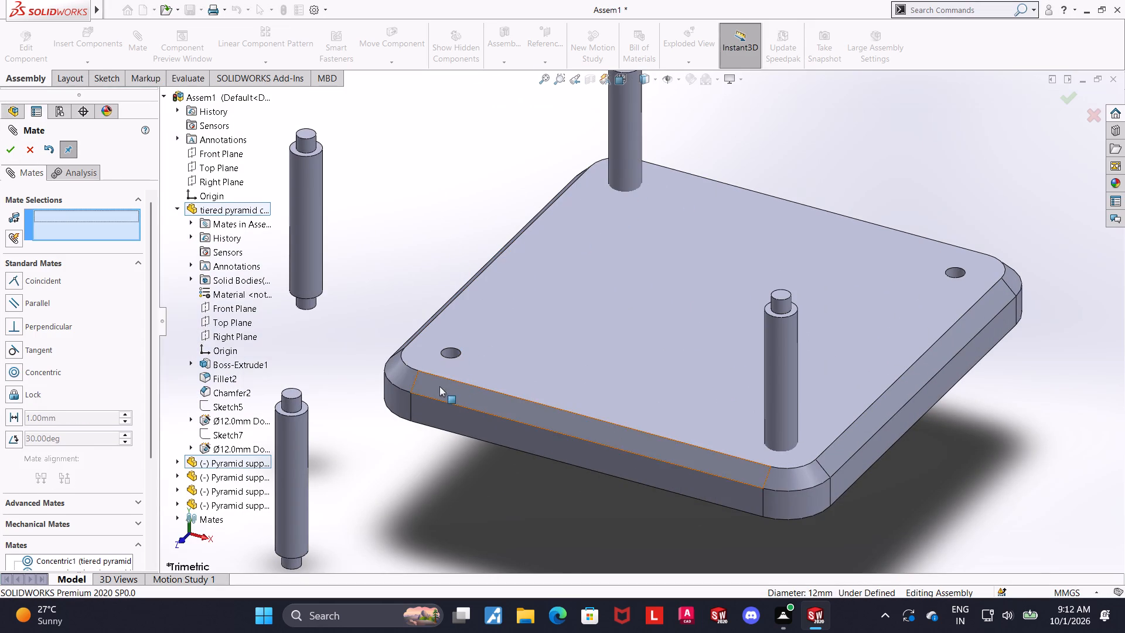
pyautogui.click(306, 307)
pyautogui.keyDown('ctrl'); pyautogui.click(457, 353); pyautogui.keyUp('ctrl')
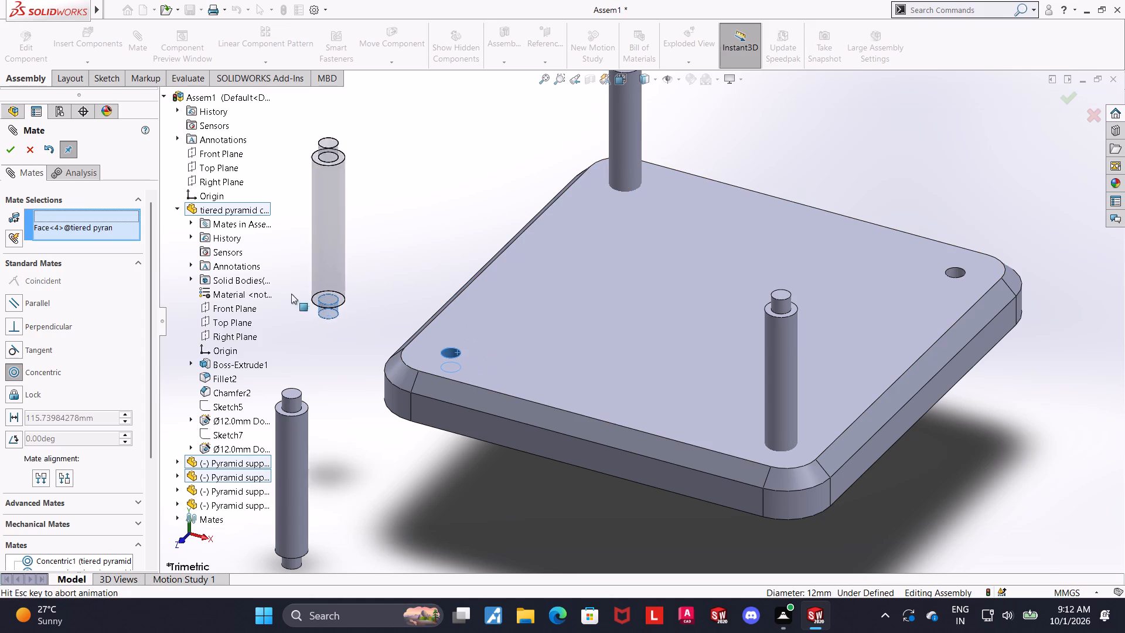
pyautogui.click(9, 147)
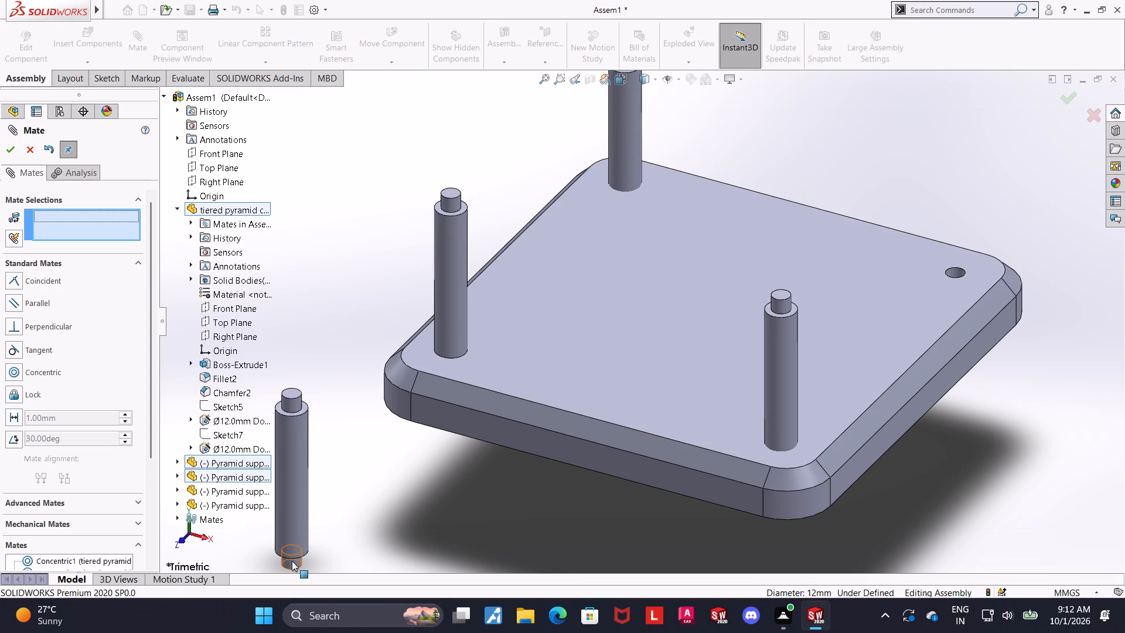
pyautogui.click(292, 561)
pyautogui.keyDown('ctrl'); pyautogui.click(955, 272); pyautogui.keyUp('ctrl')
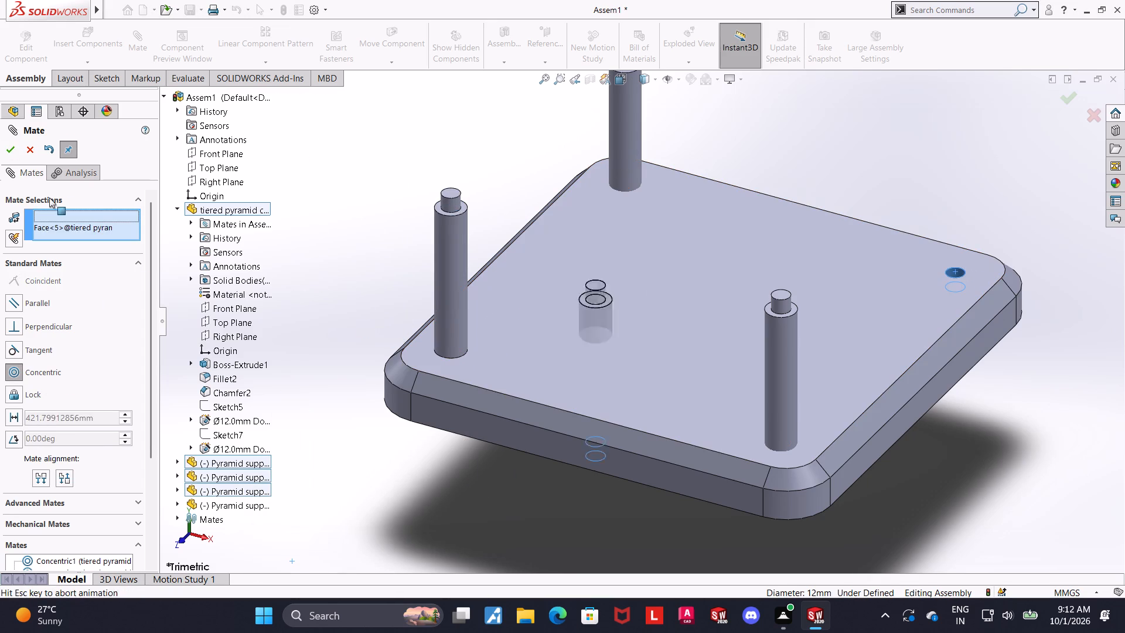
pyautogui.click(13, 155)
# Raise all four support shafts above the base plate so their lower ends clear the corner holes.
pyautogui.moveTo(451, 283); pyautogui.dragTo(468, 178)
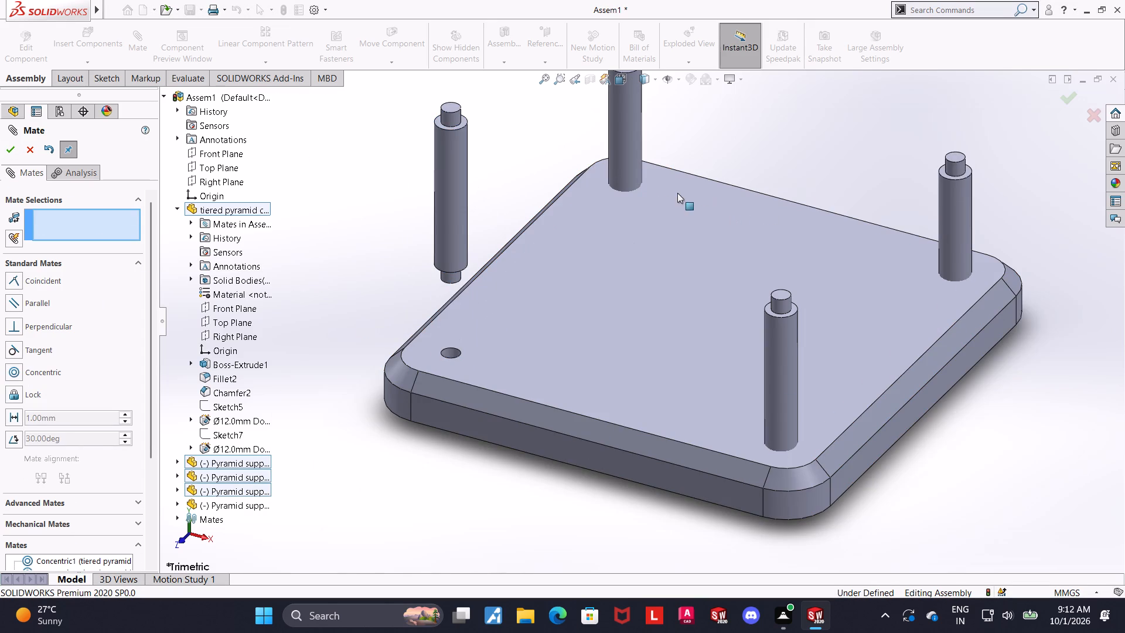
pyautogui.moveTo(639, 156); pyautogui.dragTo(635, 91)
pyautogui.moveTo(956, 235); pyautogui.dragTo(963, 138)
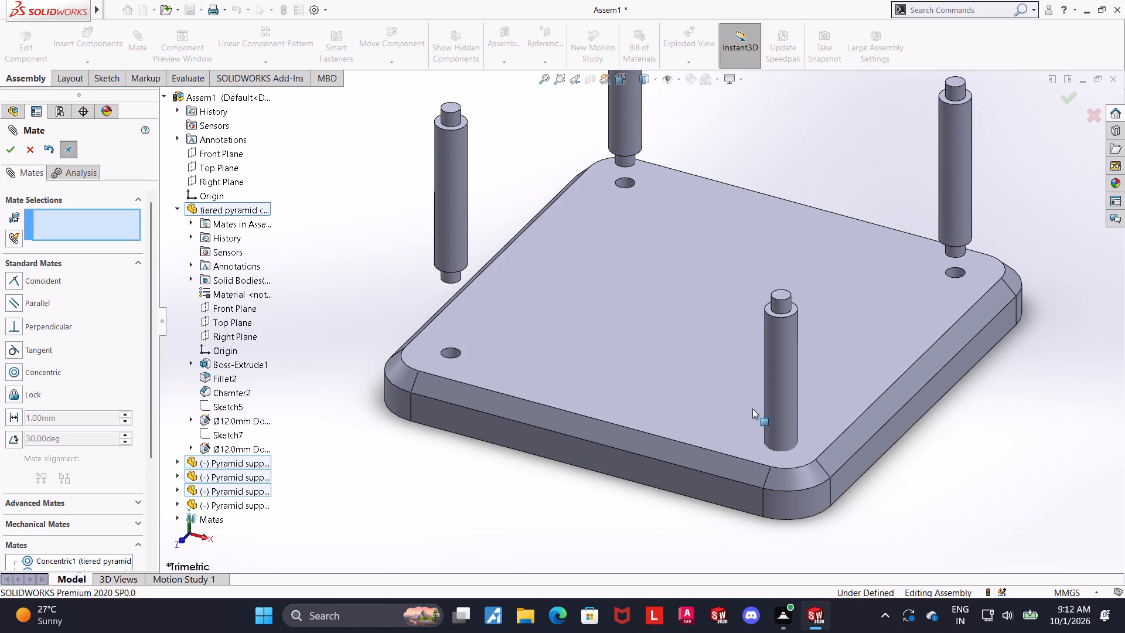
pyautogui.moveTo(765, 393); pyautogui.dragTo(797, 288)
pyautogui.click(1104, 394)
# Mate the base plate's top face coincident with the lower shoulder of the support shaft at the near corner.
pyautogui.click(922, 323)
pyautogui.moveTo(1063, 434); pyautogui.dragTo(1055, 292, button='middle')
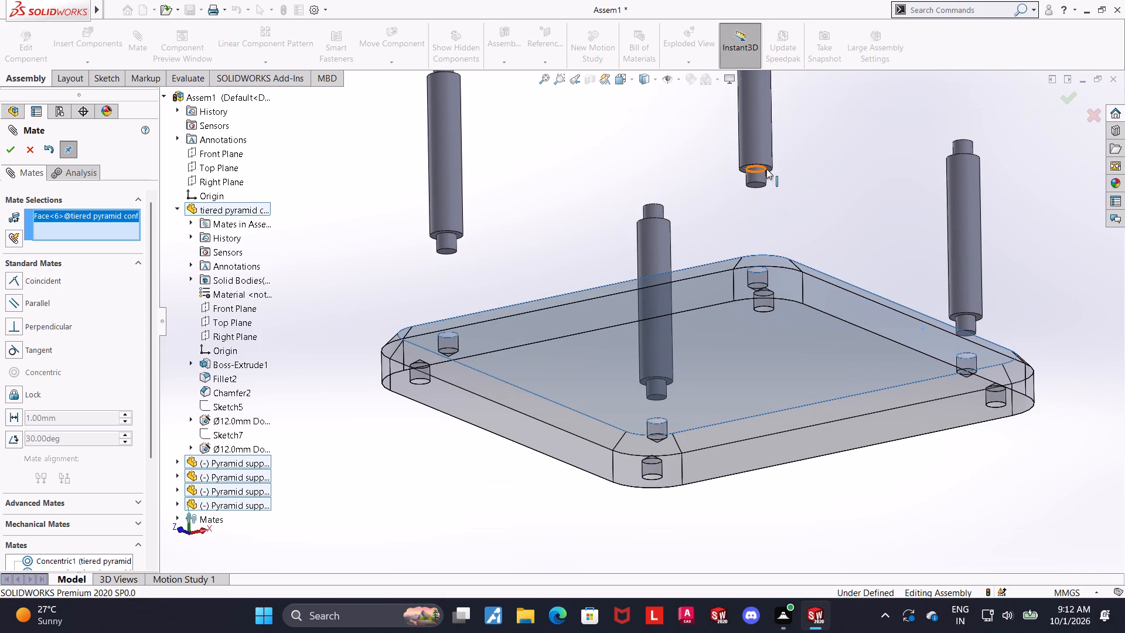
pyautogui.keyDown('ctrl'); pyautogui.click(769, 168); pyautogui.keyUp('ctrl')
pyautogui.click(13, 156)
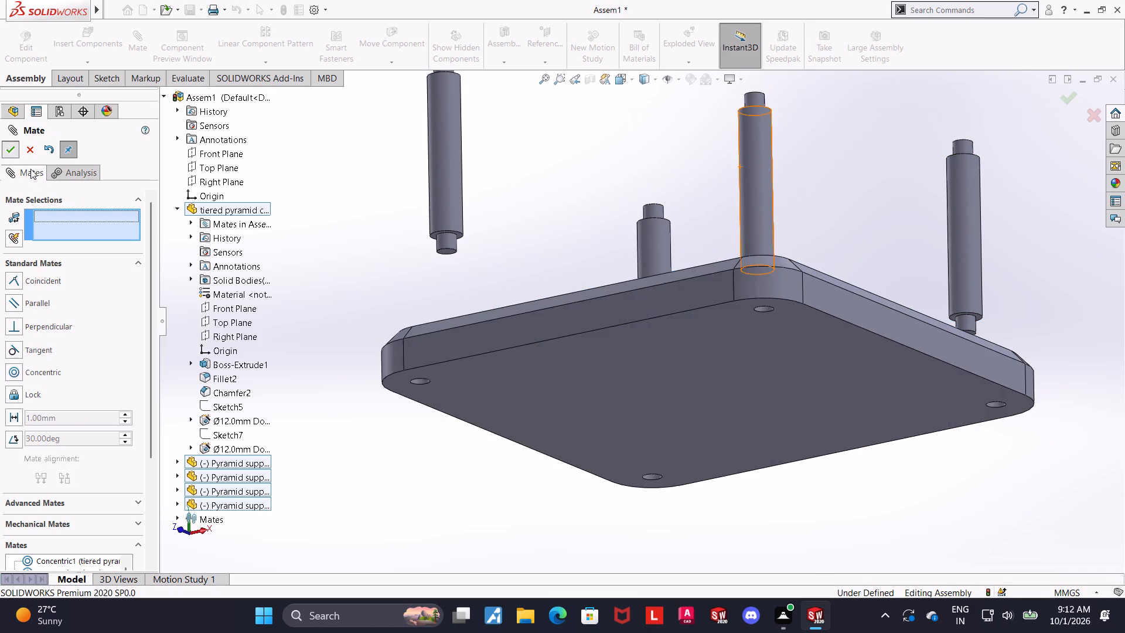
# Mate the lower shoulder face of Pyramid support shaft<2> coincident with the base plate's top face.
pyautogui.moveTo(495, 294); pyautogui.dragTo(544, 270, button='middle')
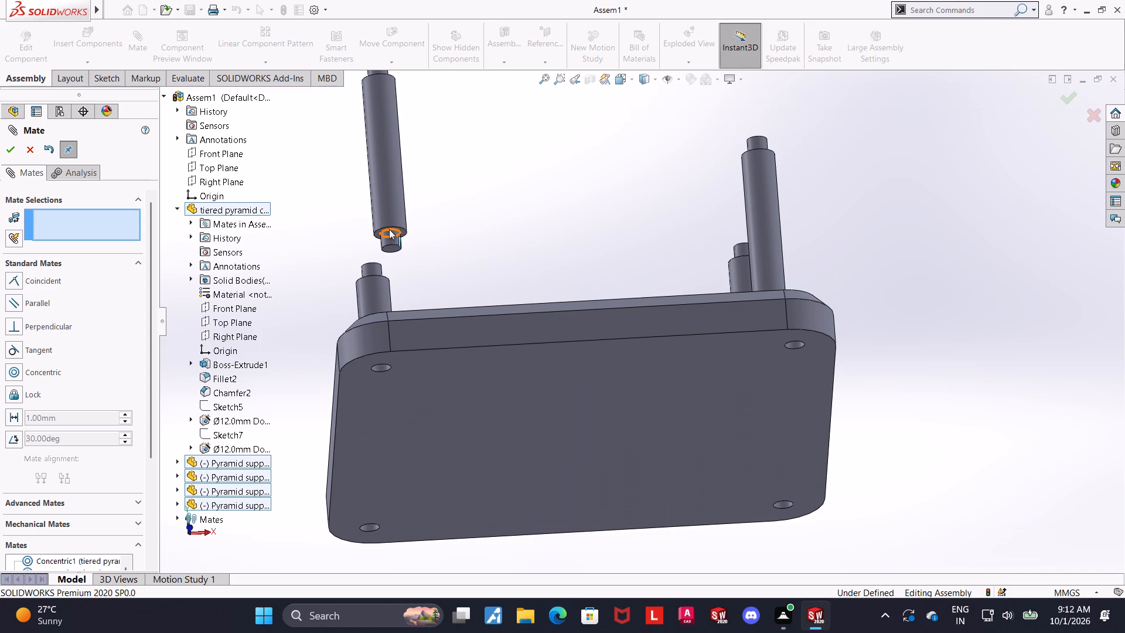
pyautogui.click(384, 228)
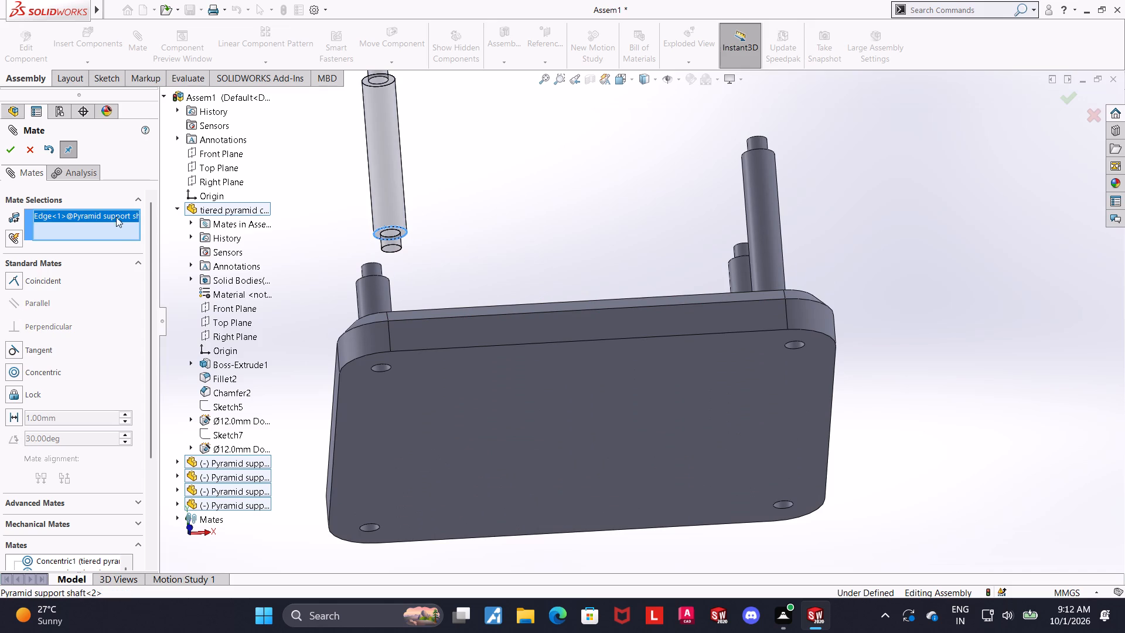
pyautogui.rightClick(99, 213)
pyautogui.click(125, 236)
pyautogui.scroll(-4, 398, 240)
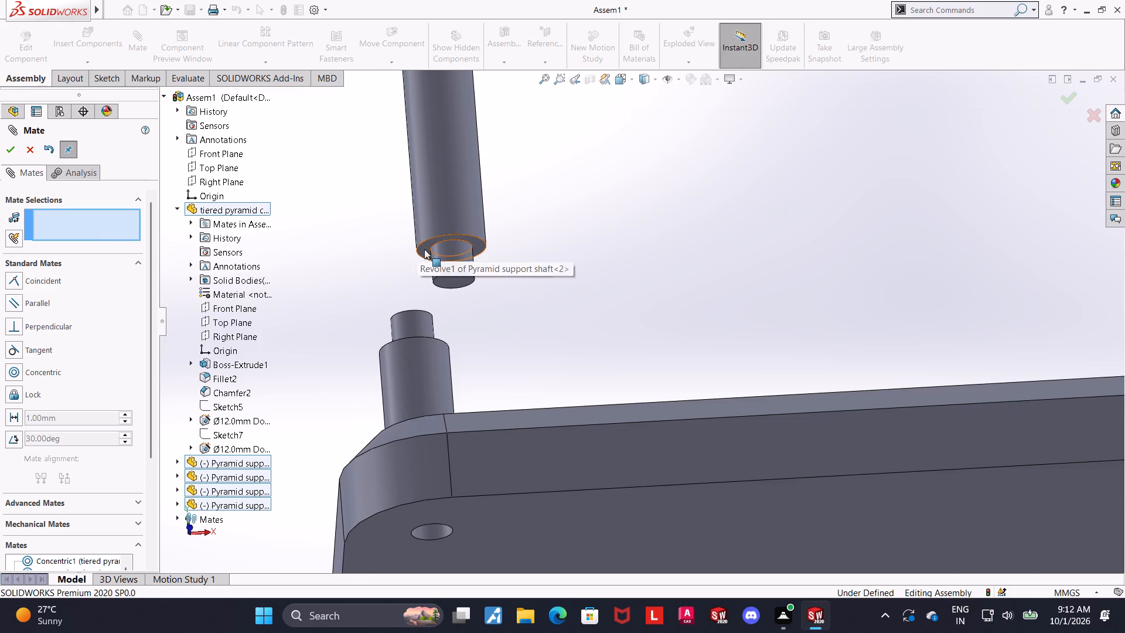
pyautogui.click(424, 247)
pyautogui.moveTo(384, 253); pyautogui.dragTo(432, 477, button='middle')
pyautogui.keyDown('ctrl'); pyautogui.click(552, 317); pyautogui.keyUp('ctrl')
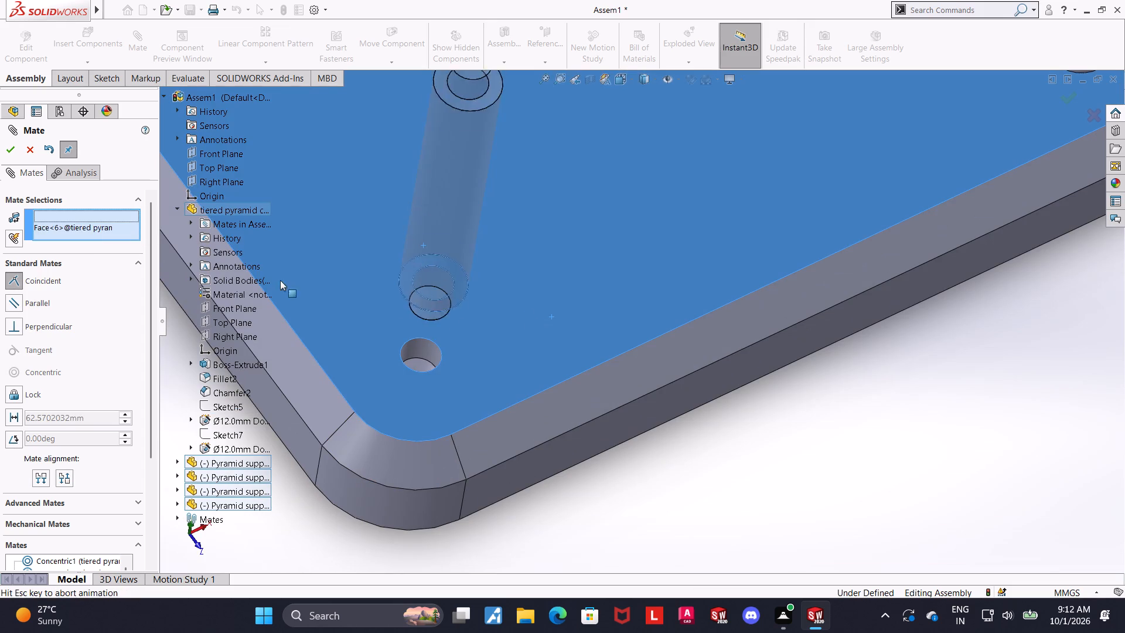
pyautogui.click(13, 153)
# Mate the lower shoulder face of the raised shaft at the corner next to shaft<2> coincident with the base plate's top face.
pyautogui.scroll(5, 323, 395)
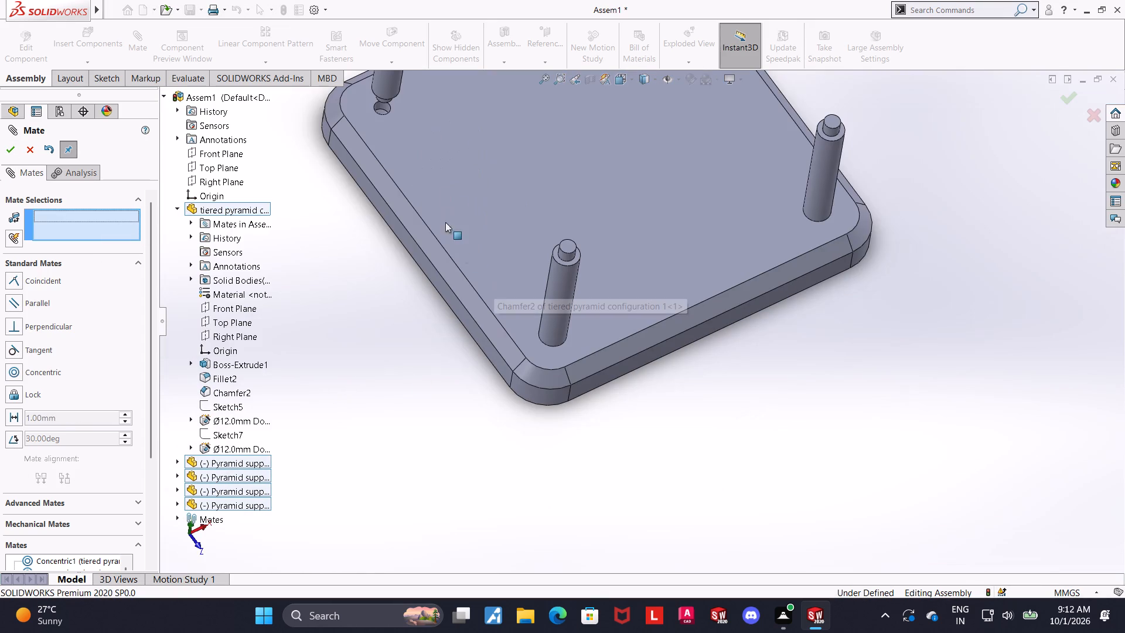
pyautogui.scroll(6, 448, 193)
pyautogui.scroll(-8, 457, 195)
pyautogui.moveTo(645, 413); pyautogui.dragTo(667, 241, button='middle')
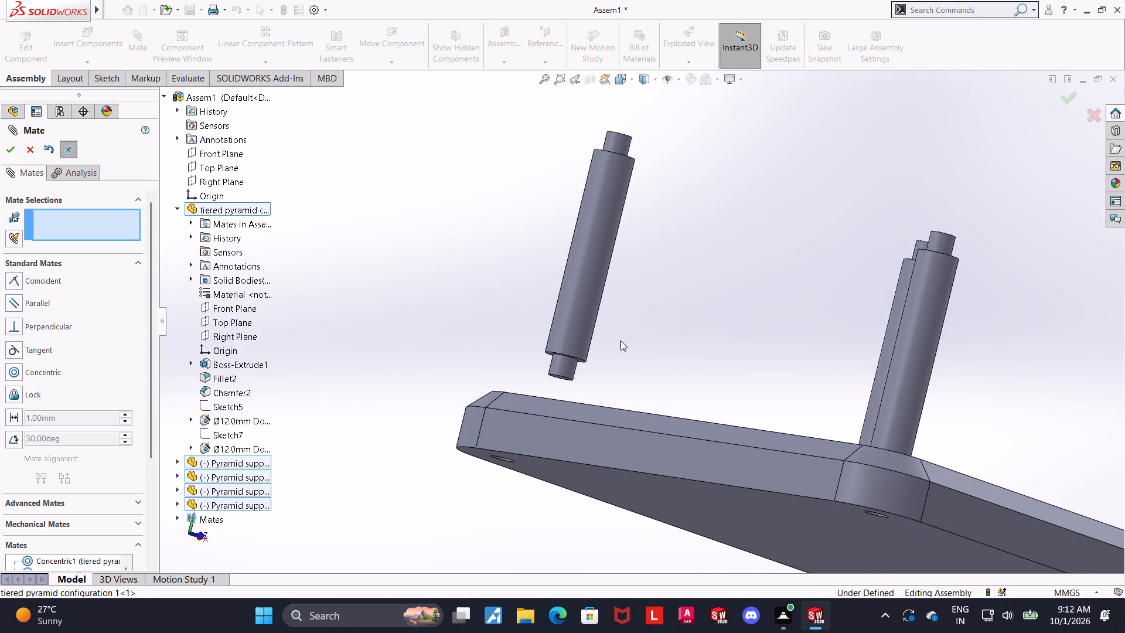
pyautogui.scroll(-6, 591, 348)
pyautogui.click(496, 346)
pyautogui.moveTo(629, 353); pyautogui.dragTo(613, 530, button='middle')
pyautogui.keyDown('ctrl'); pyautogui.click(772, 444); pyautogui.keyUp('ctrl')
pyautogui.click(11, 151)
# Mate the lower shoulder face of the last raised shaft coincident with the base plate's top face and finish mating.
pyautogui.scroll(2, 621, 405)
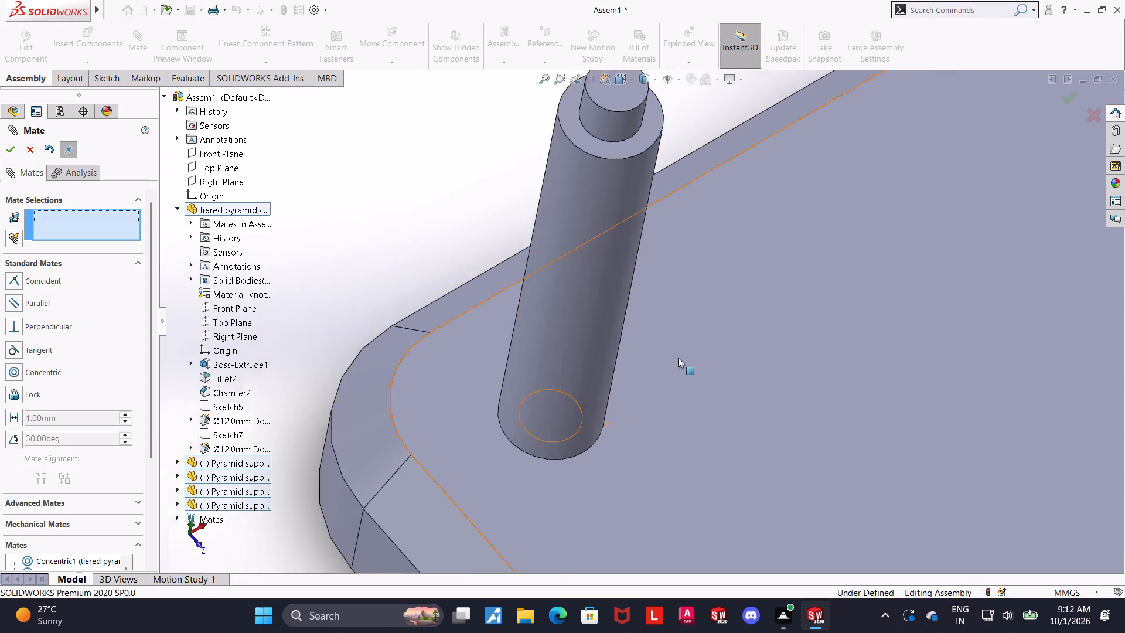
pyautogui.scroll(8, 678, 358)
pyautogui.scroll(-7, 808, 220)
pyautogui.scroll(2, 801, 335)
pyautogui.moveTo(801, 334); pyautogui.dragTo(756, 197, button='middle')
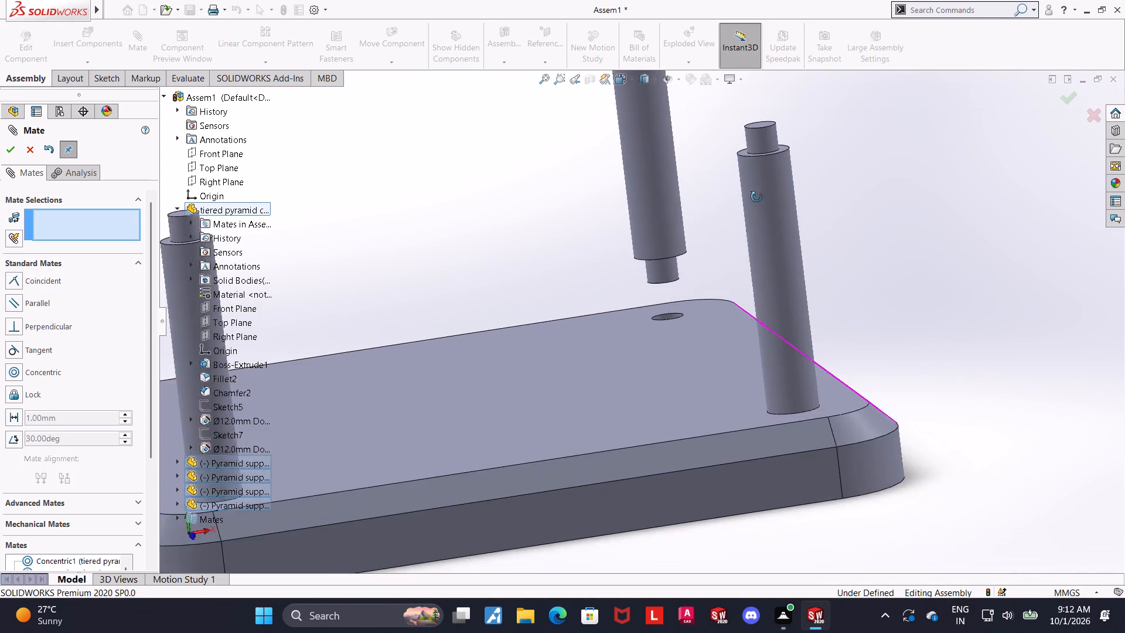
pyautogui.moveTo(756, 197); pyautogui.dragTo(691, 127, button='middle')
pyautogui.scroll(-7, 716, 205)
pyautogui.click(691, 475)
pyautogui.scroll(4, 891, 421)
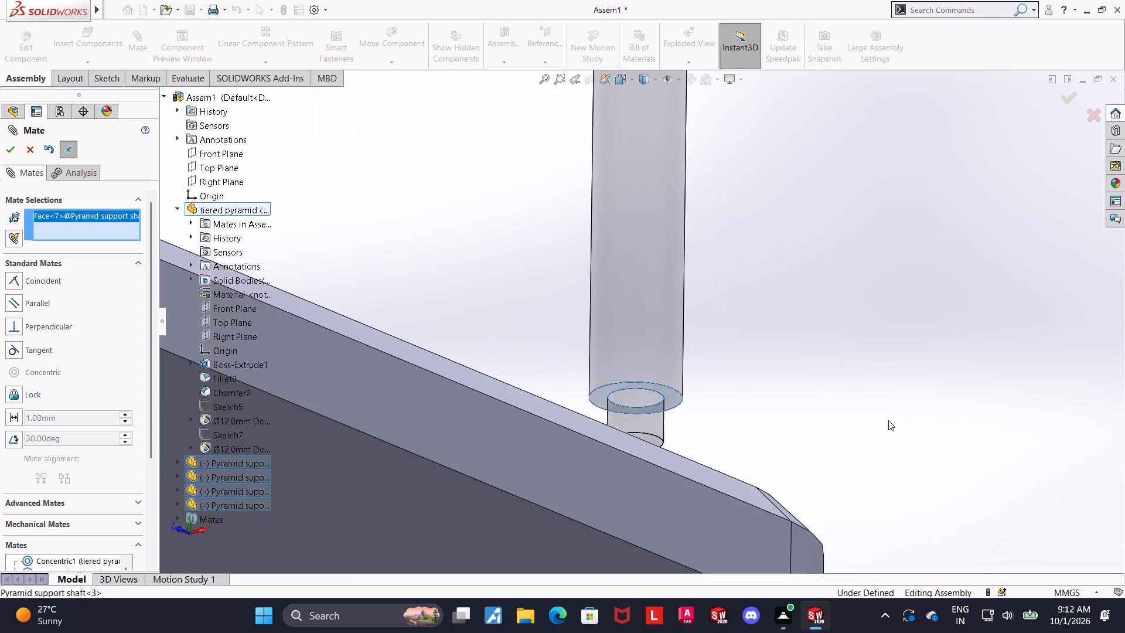
pyautogui.moveTo(851, 424); pyautogui.dragTo(790, 593, button='middle')
pyautogui.keyDown('ctrl'); pyautogui.click(761, 467); pyautogui.keyUp('ctrl')
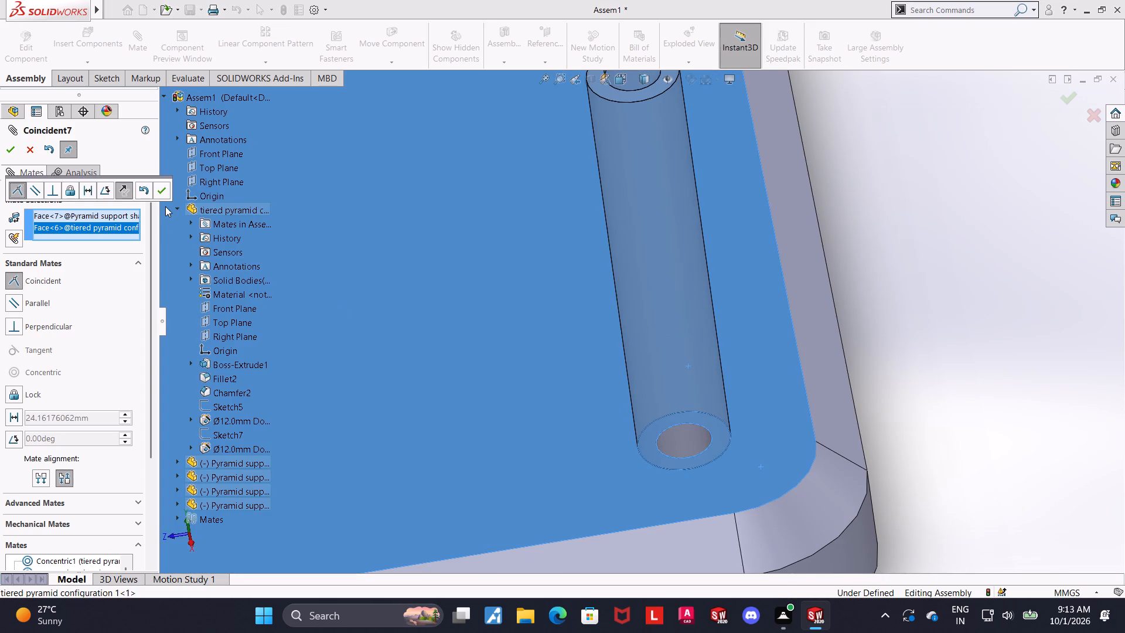
pyautogui.click(9, 155)
pyautogui.scroll(12, 656, 237)
pyautogui.scroll(-4, 564, 265)
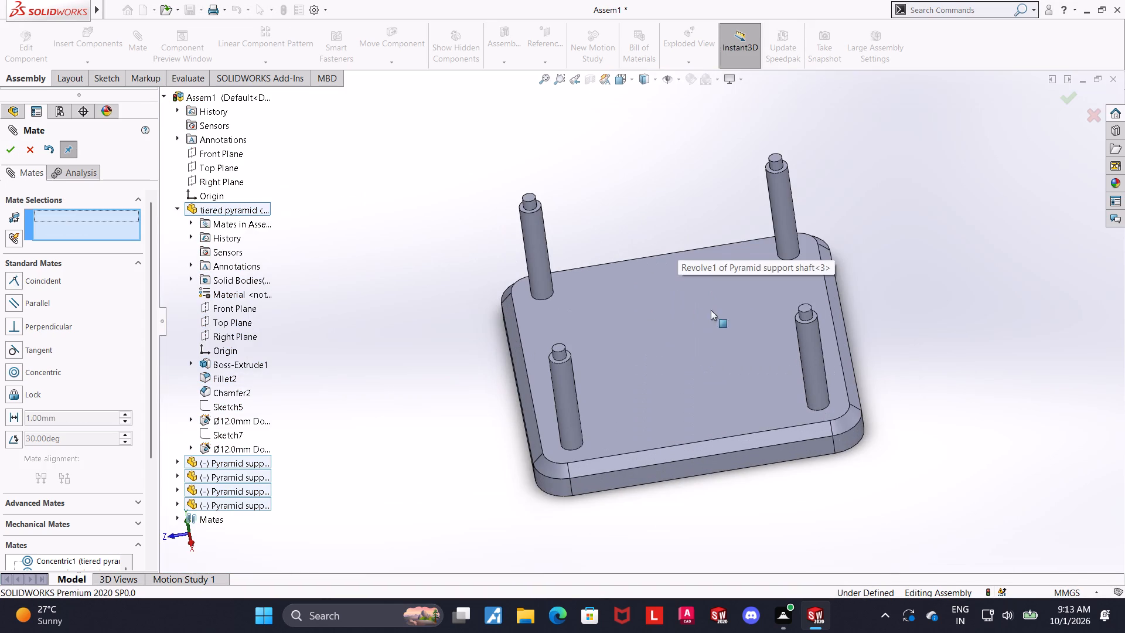
pyautogui.click(953, 297)
pyautogui.click(25, 145)
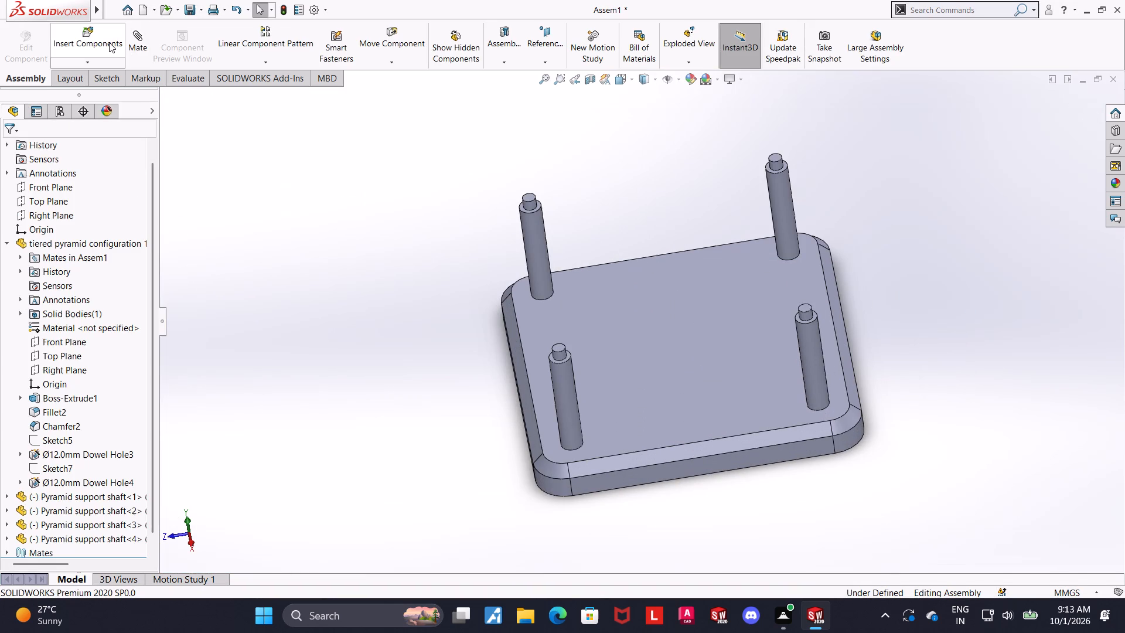
# Insert the tiered pyramid configuration 2 plate and place it above and beside the base plate.
pyautogui.click(109, 42)
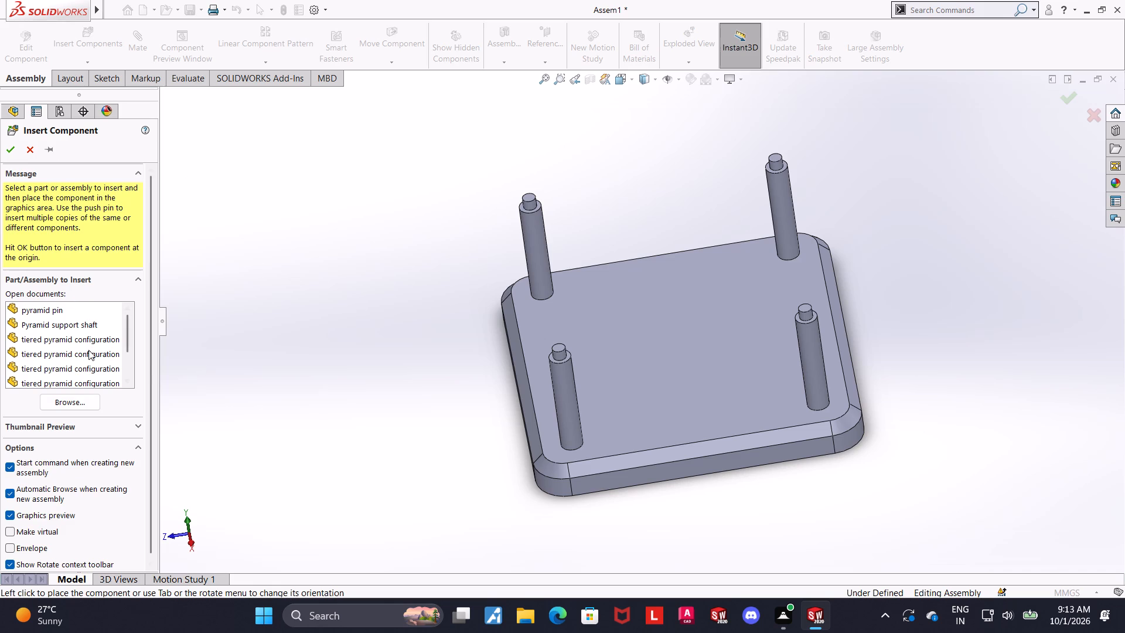
pyautogui.click(88, 352)
pyautogui.click(485, 219)
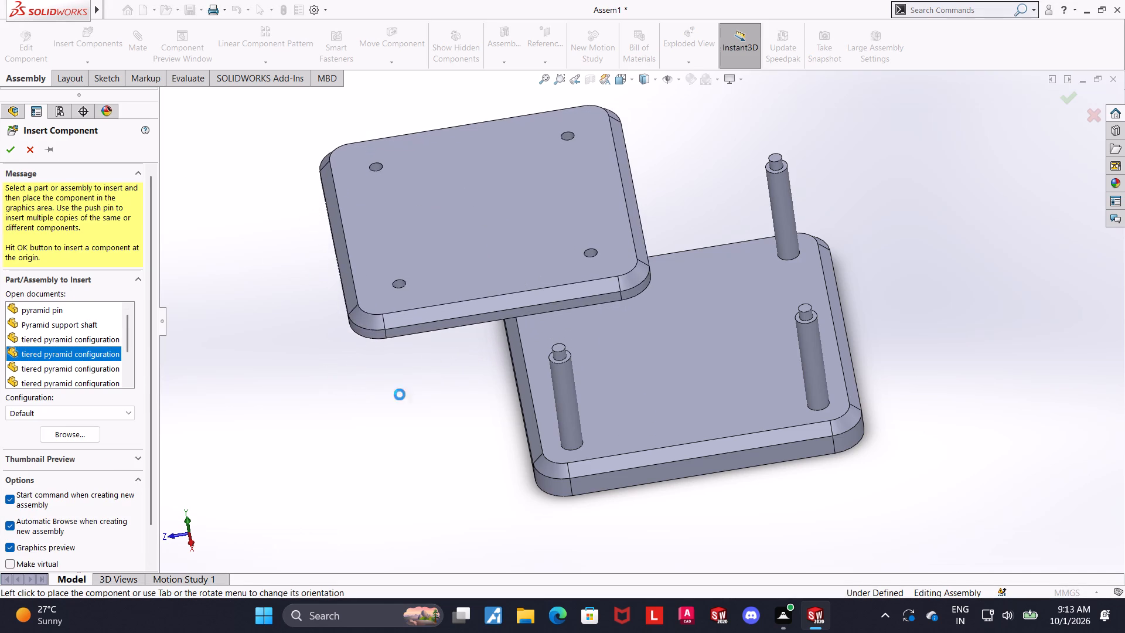
# Add a concentric mate between a corner hole in the new plate's underside and the narrow upper end of Pyramid support shaft<4>.
pyautogui.moveTo(410, 384); pyautogui.dragTo(424, 166, button='middle')
pyautogui.click(400, 185)
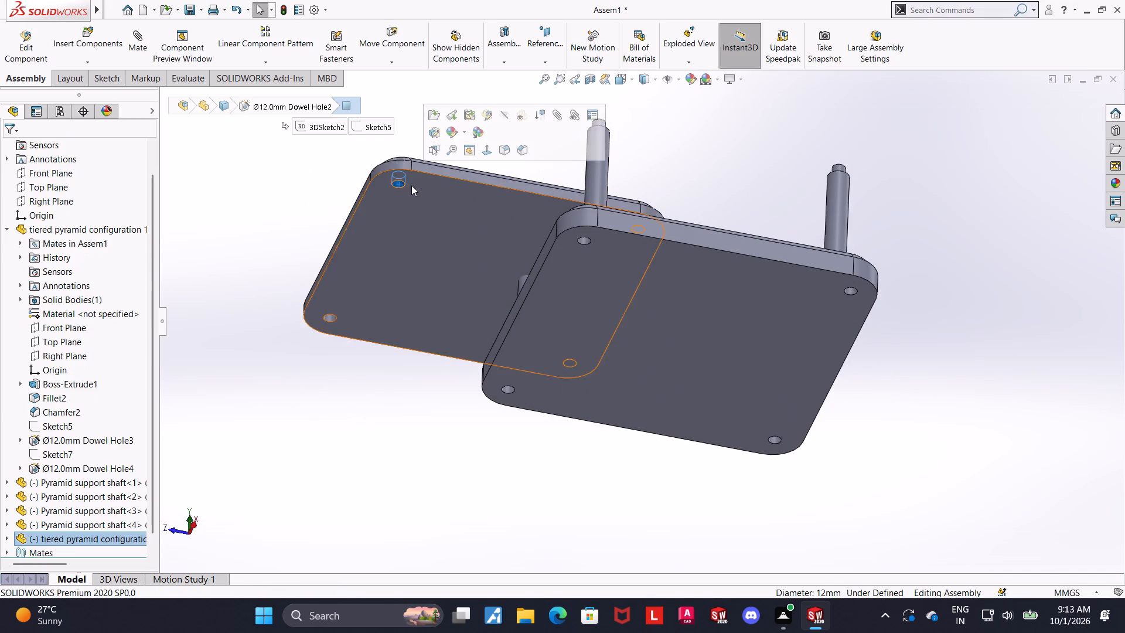
pyautogui.moveTo(411, 191); pyautogui.dragTo(417, 362, button='middle')
pyautogui.keyDown('ctrl'); pyautogui.click(606, 300); pyautogui.keyUp('ctrl')
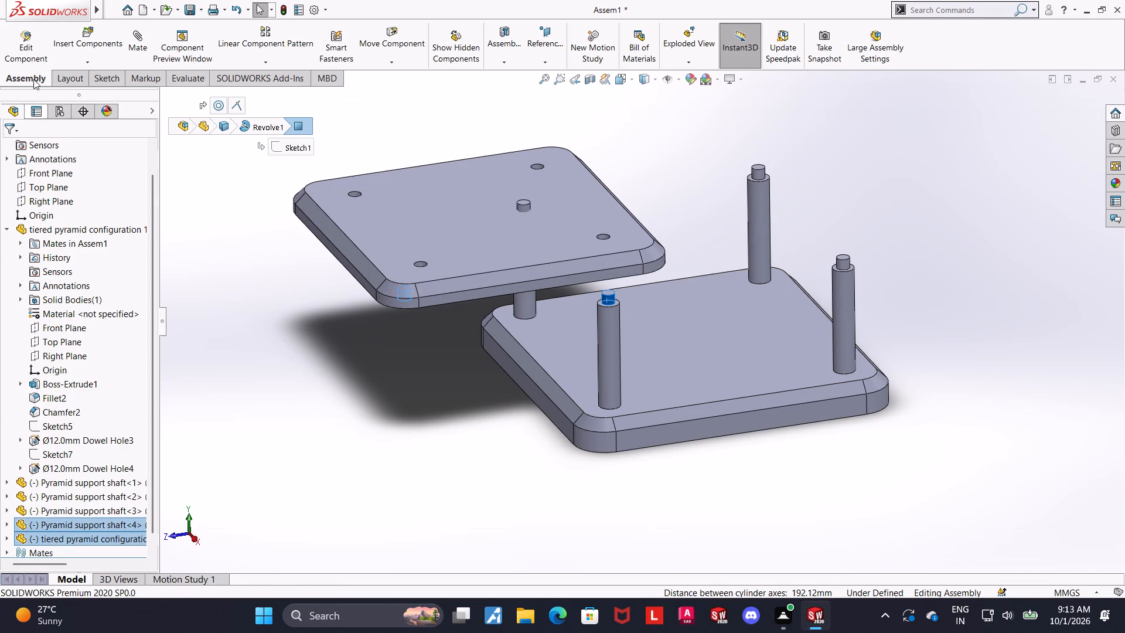
pyautogui.click(137, 43)
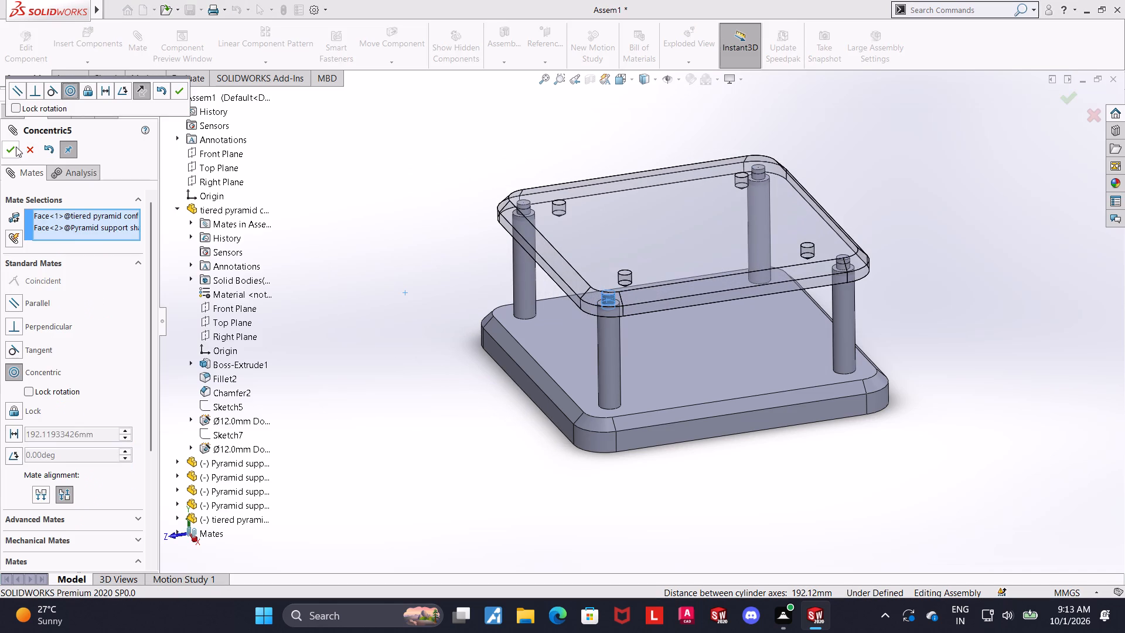
pyautogui.click(15, 147)
# Lift the upper plate clear and mate its adjacent underside corner hole concentric with the upper end of Pyramid support shaft<3>.
pyautogui.moveTo(776, 287); pyautogui.dragTo(769, 176)
pyautogui.click(905, 227)
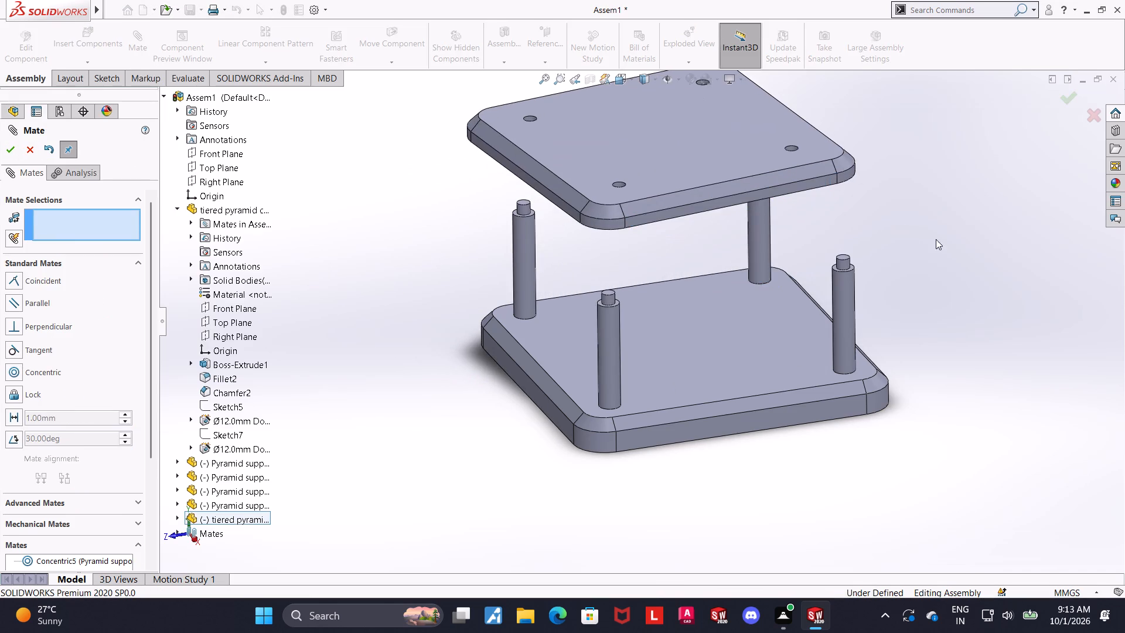
pyautogui.moveTo(929, 243); pyautogui.dragTo(868, 94, button='middle')
pyautogui.scroll(-5, 732, 90)
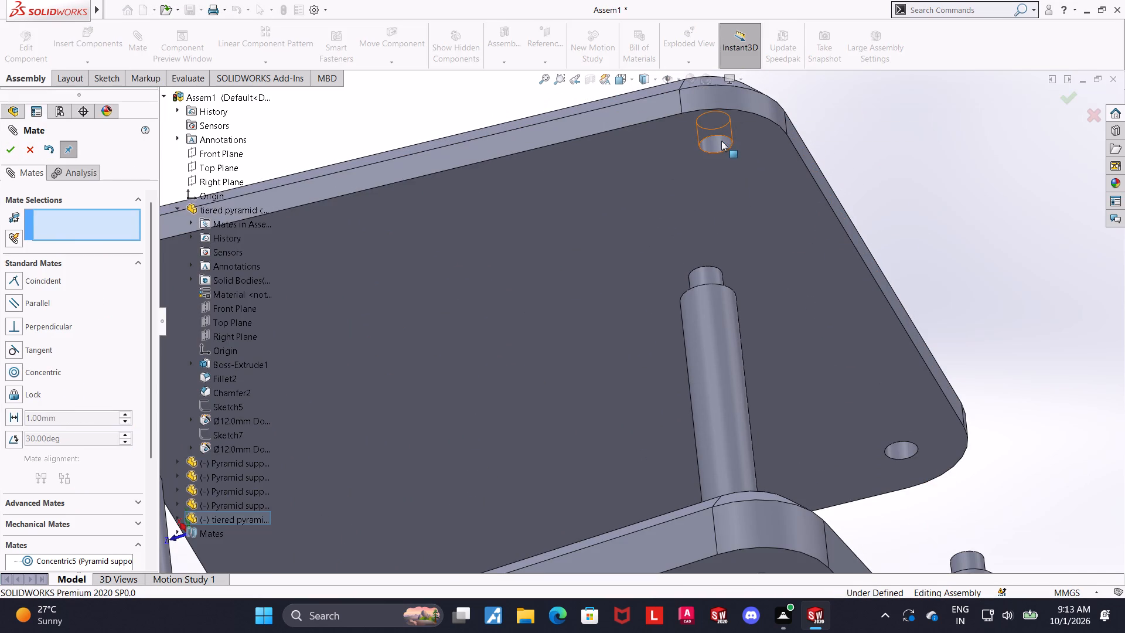
pyautogui.click(721, 141)
pyautogui.keyDown('ctrl'); pyautogui.click(704, 277); pyautogui.keyUp('ctrl')
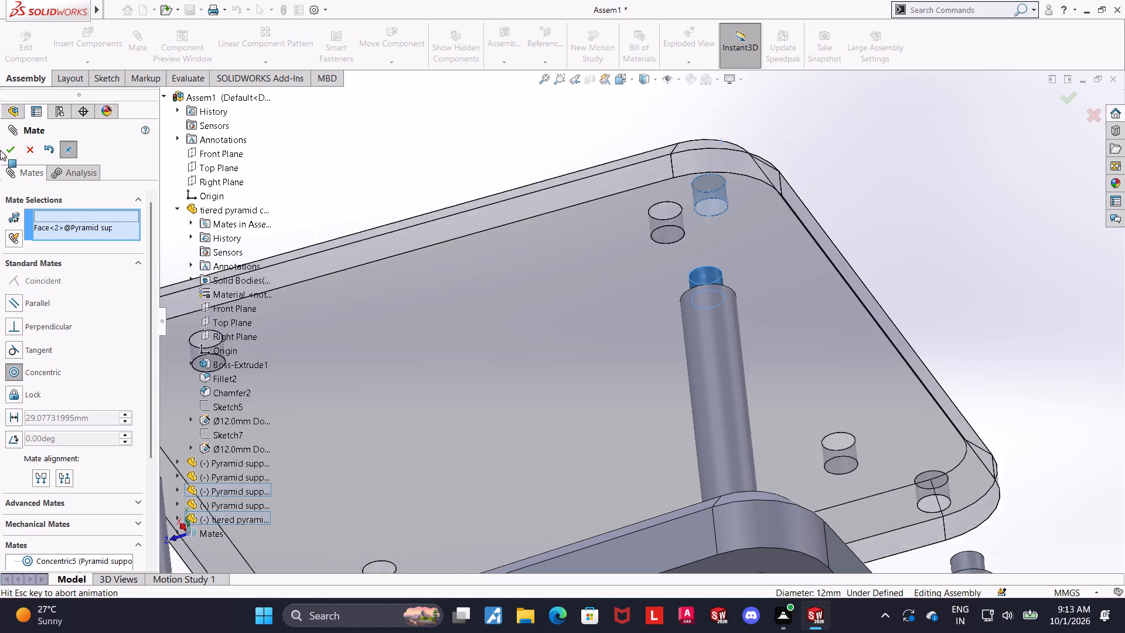
pyautogui.click(15, 149)
# Mate the upper plate's underside coincident with the upper shoulder face of Pyramid support shaft<4>.
pyautogui.scroll(5, 508, 227)
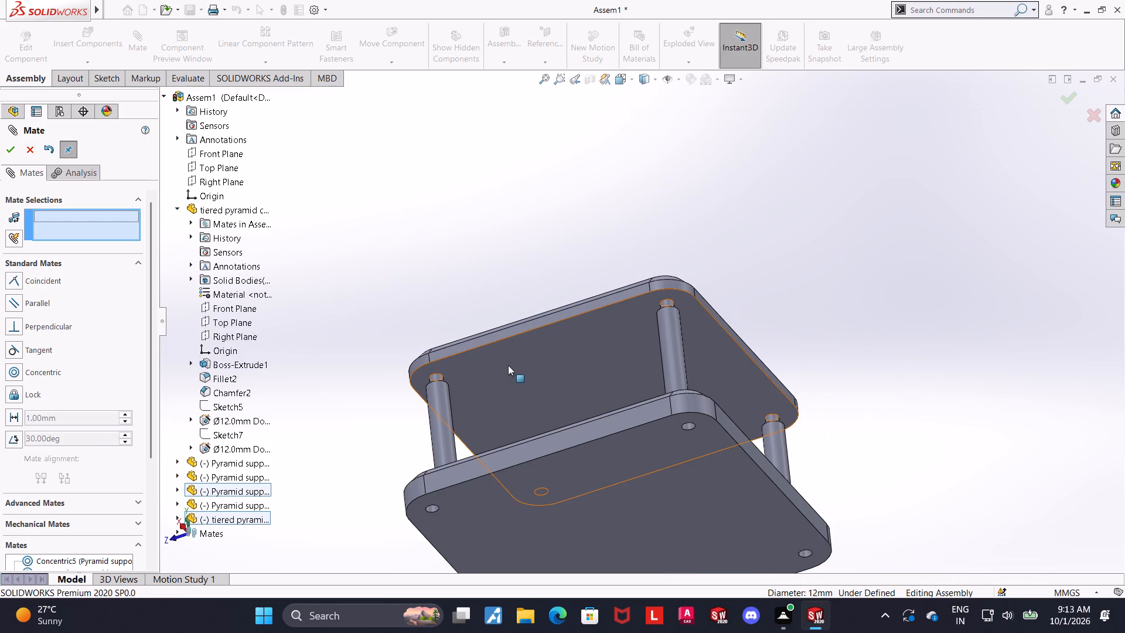
pyautogui.click(508, 365)
pyautogui.moveTo(479, 331); pyautogui.dragTo(497, 515, button='middle')
pyautogui.scroll(-4, 454, 348)
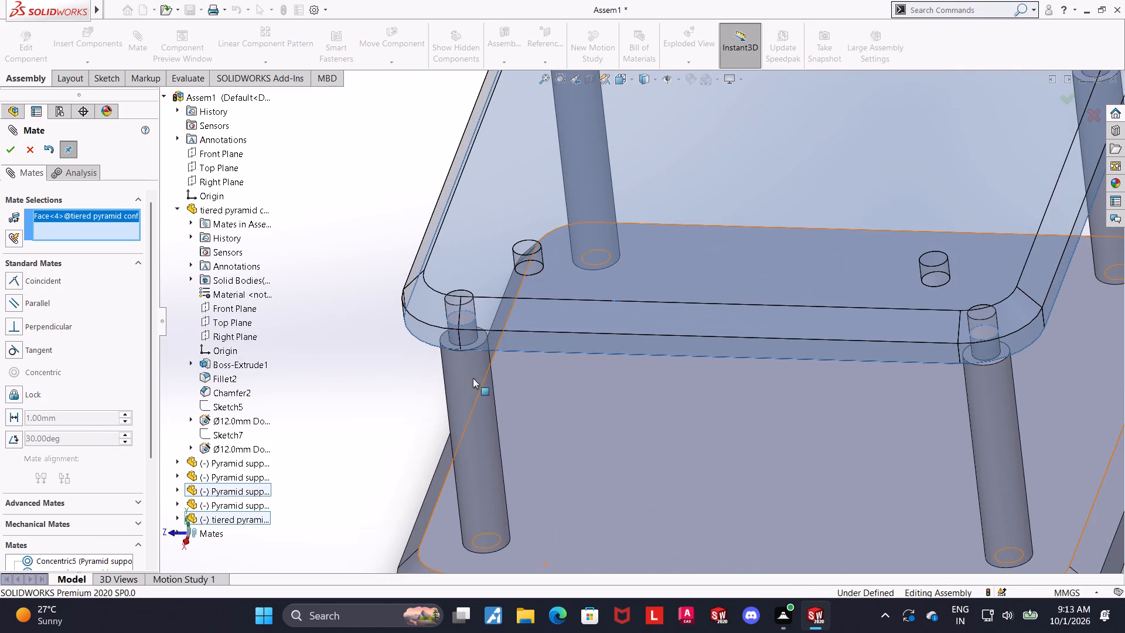
pyautogui.moveTo(473, 378); pyautogui.dragTo(473, 356, button='middle')
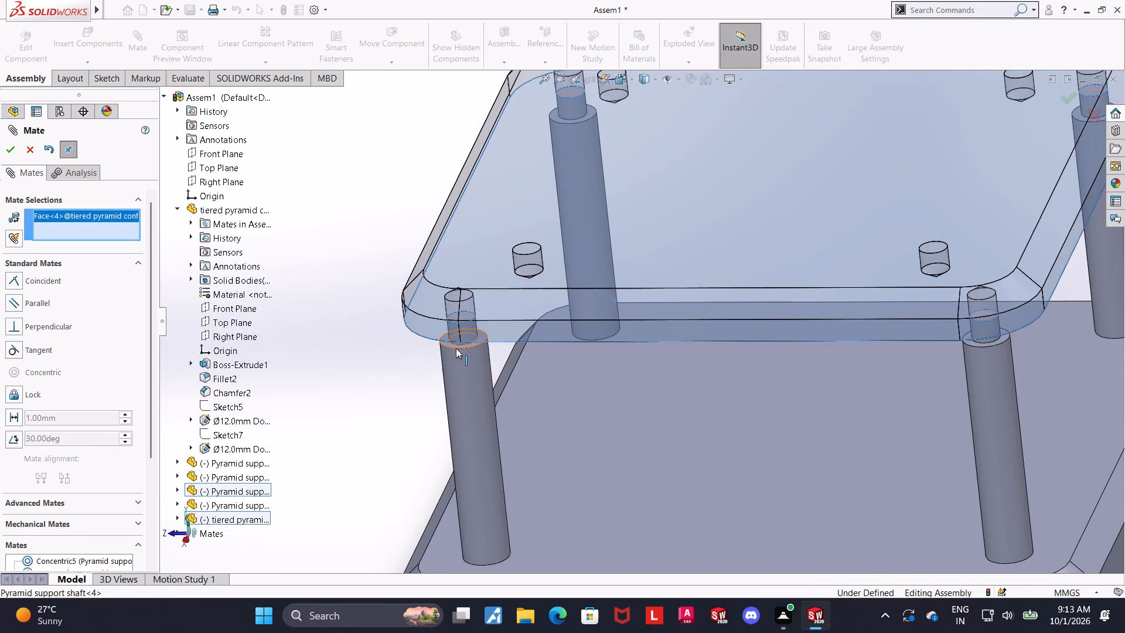
pyautogui.scroll(-5, 457, 346)
pyautogui.moveTo(471, 343); pyautogui.dragTo(476, 329, button='middle')
pyautogui.keyDown('ctrl'); pyautogui.click(496, 327); pyautogui.keyUp('ctrl')
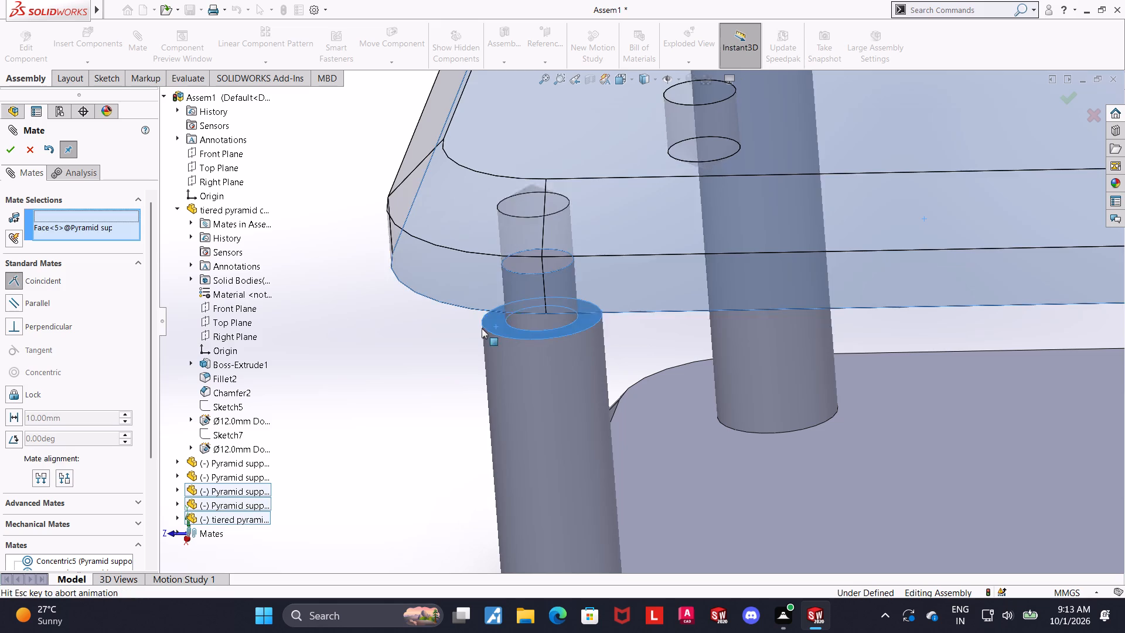
pyautogui.click(8, 152)
pyautogui.scroll(6, 435, 201)
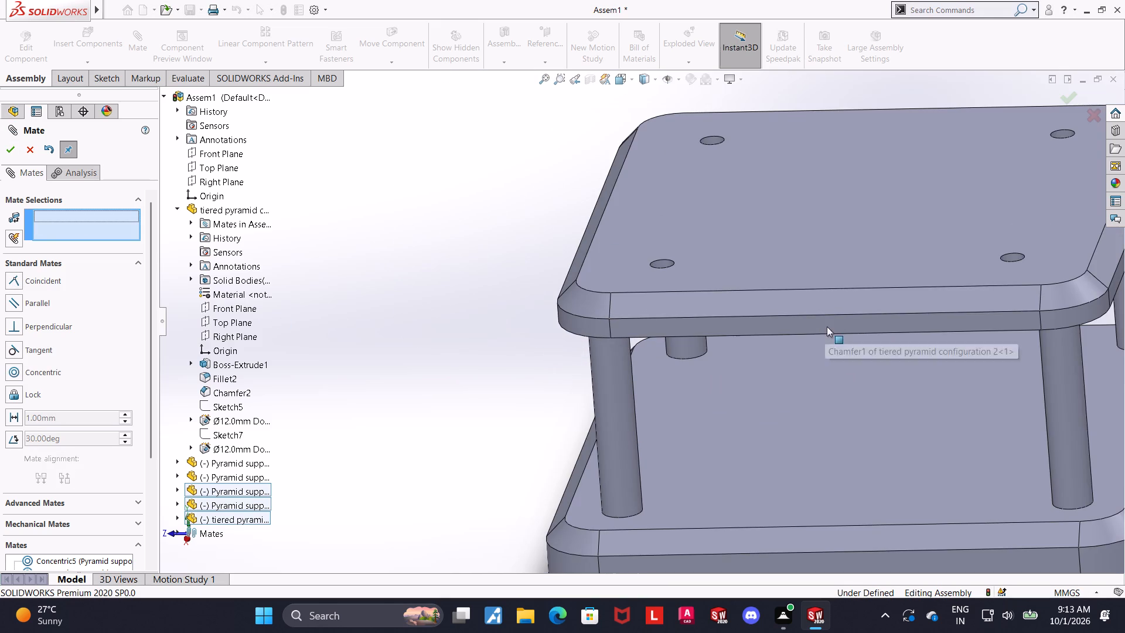
# Test the upper plate's mates by trying to move it, and inspect the two-tier assembly from the side.
pyautogui.moveTo(827, 326); pyautogui.dragTo(820, 268)
pyautogui.scroll(-2, 1056, 345)
pyautogui.scroll(5, 1002, 335)
pyautogui.moveTo(994, 331); pyautogui.dragTo(935, 301, button='middle')
pyautogui.scroll(1, 932, 301)
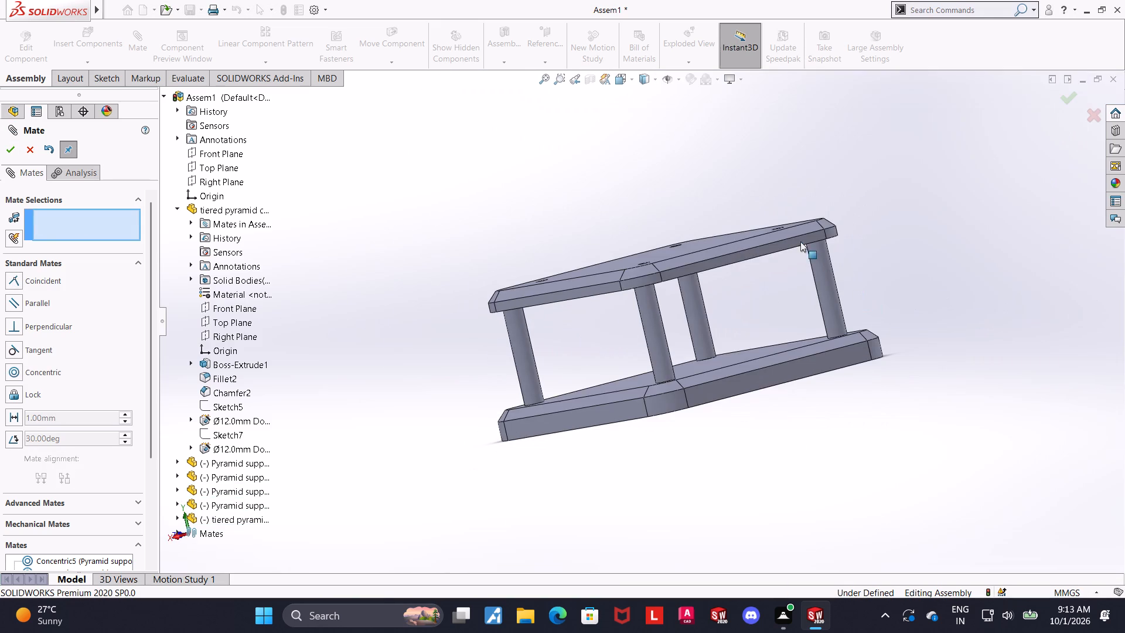
# Test whether the upper plate still moves on its four support shafts, and leave the Mate command.
pyautogui.moveTo(802, 287); pyautogui.dragTo(815, 377, button='middle')
pyautogui.moveTo(765, 251); pyautogui.dragTo(708, 335)
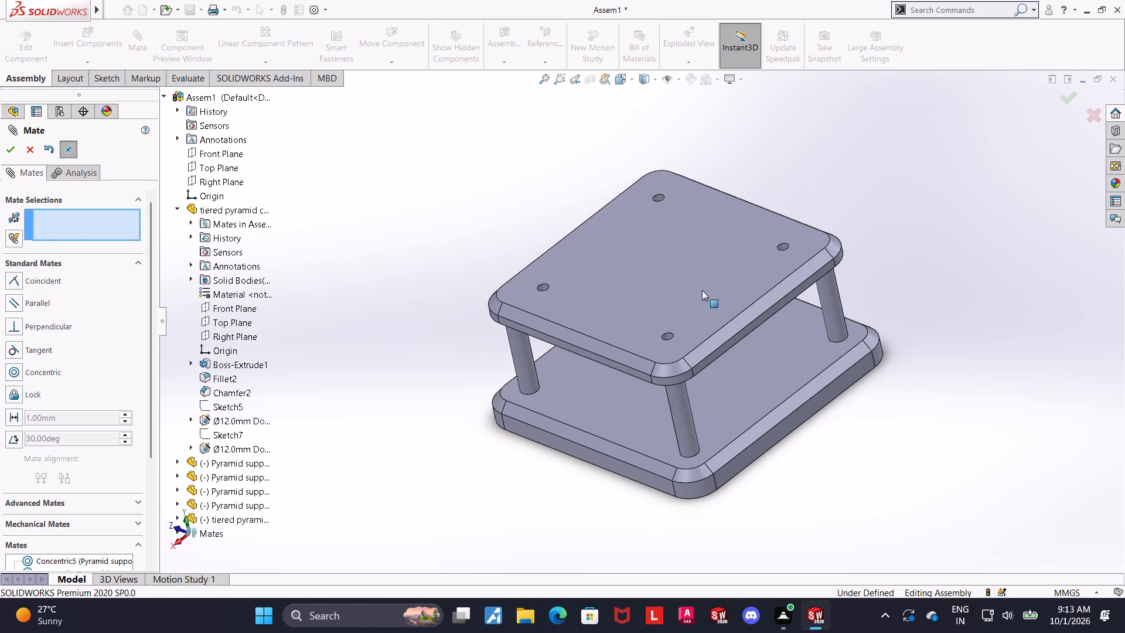
pyautogui.moveTo(702, 290); pyautogui.dragTo(707, 401)
pyautogui.click(32, 154)
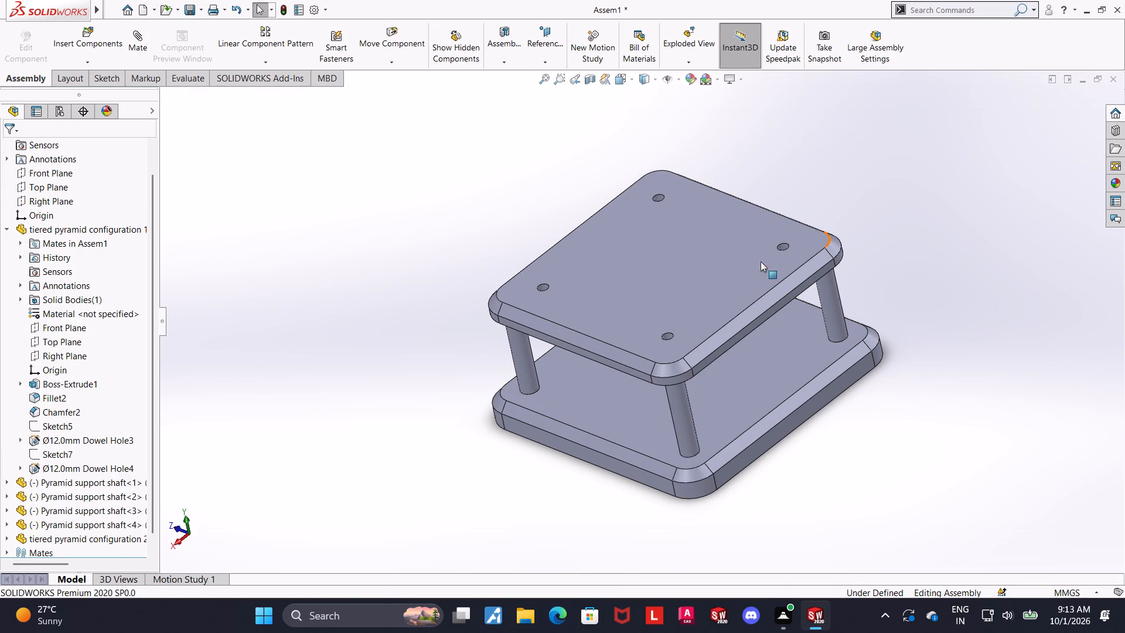
pyautogui.moveTo(761, 261); pyautogui.dragTo(874, 304)
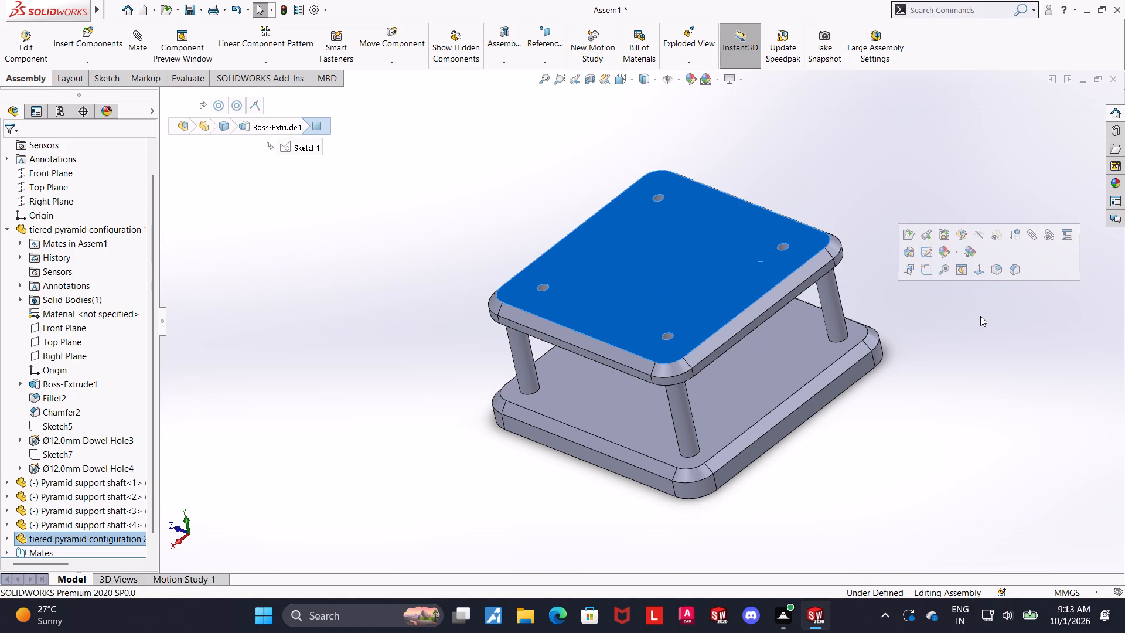
pyautogui.click(947, 297)
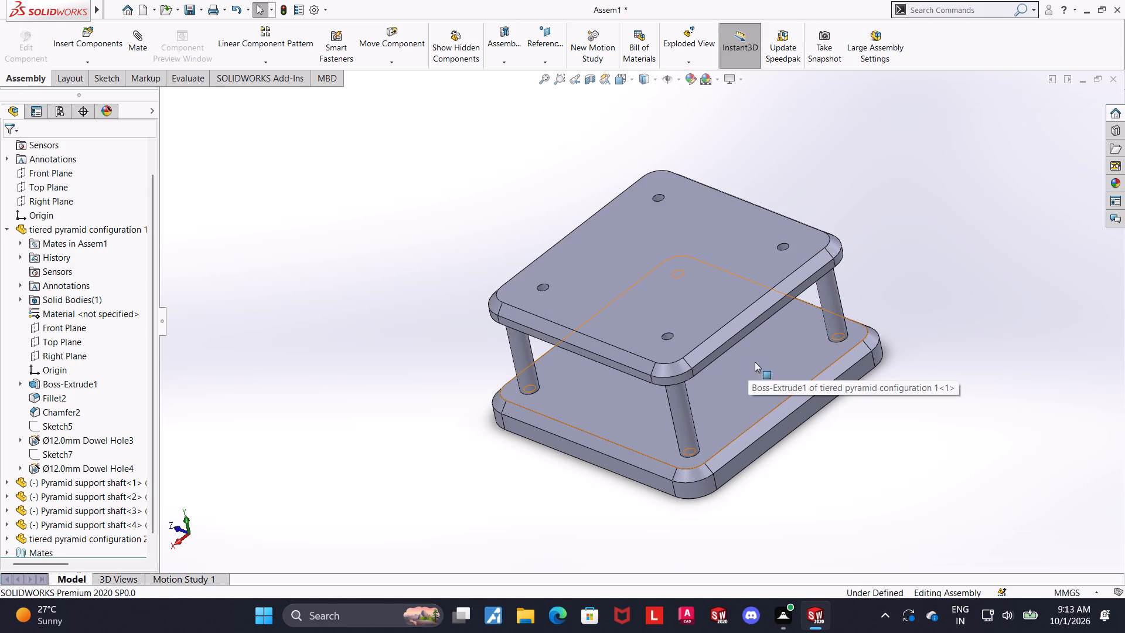
# Apply the standard red colour to the base plate, tiered pyramid configuration 1, at part document level.
pyautogui.rightClick(761, 384)
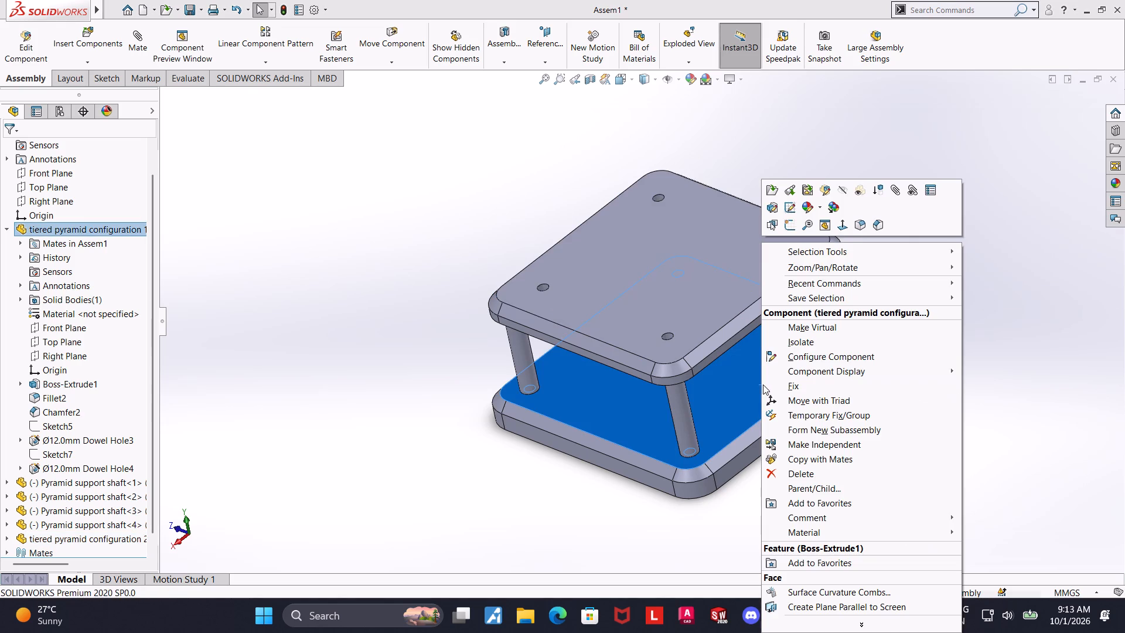
pyautogui.click(801, 212)
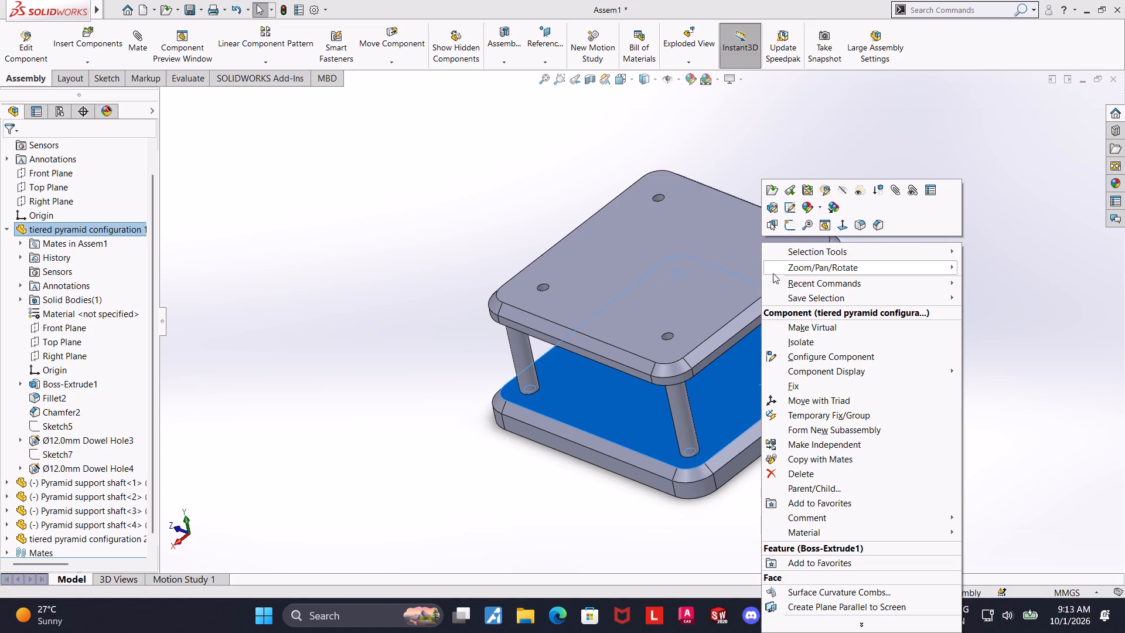
pyautogui.click(808, 210)
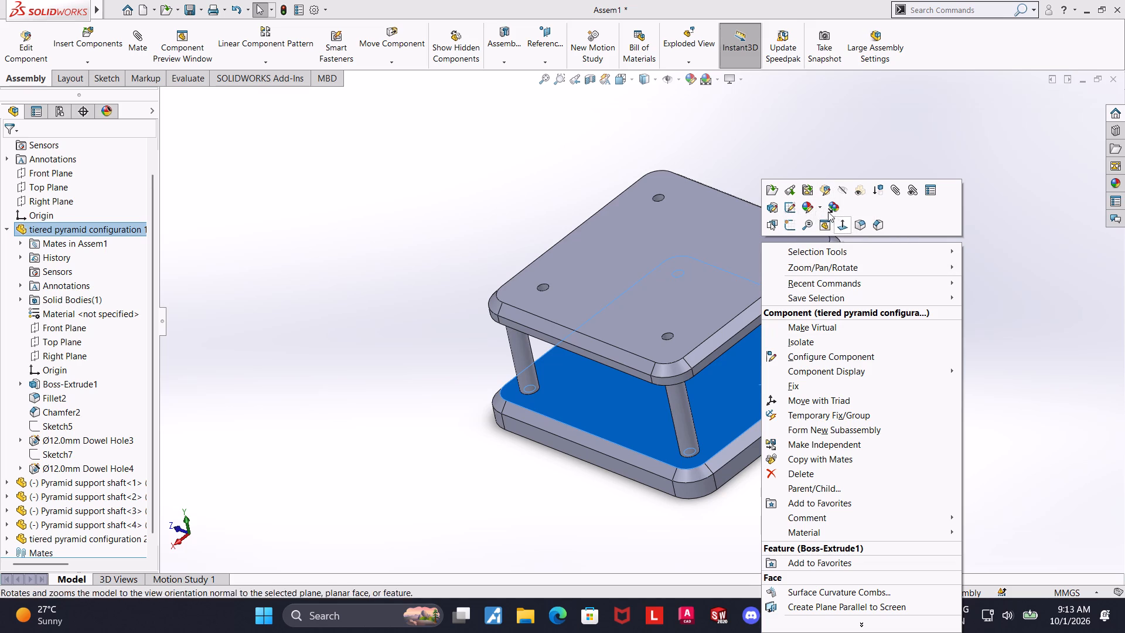
pyautogui.click(809, 207)
pyautogui.click(869, 287)
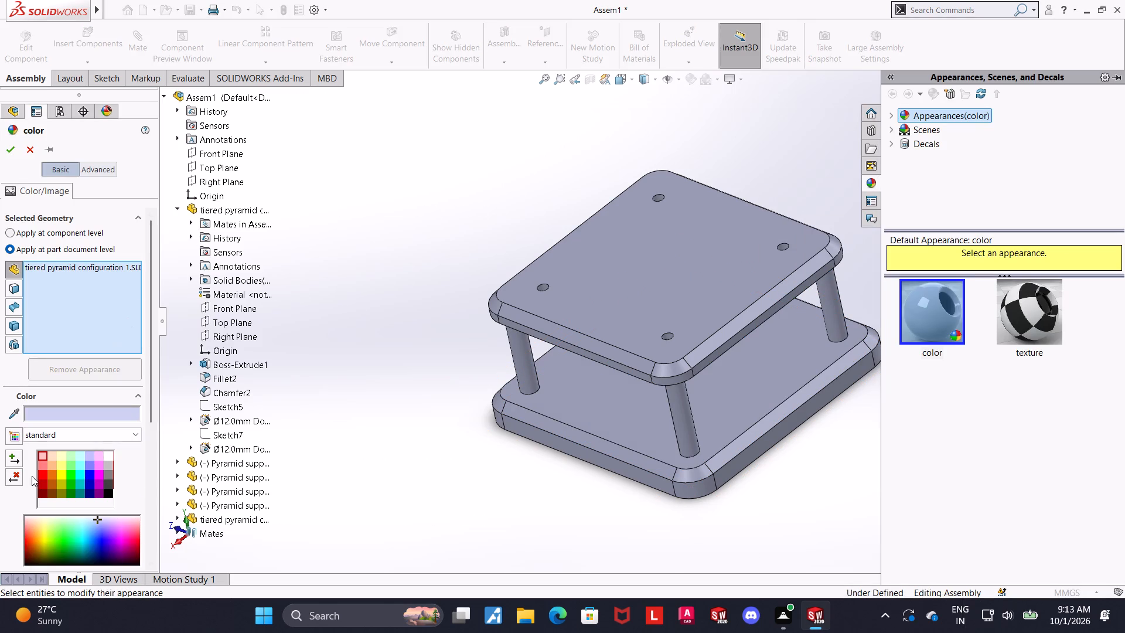
pyautogui.click(38, 469)
pyautogui.click(43, 477)
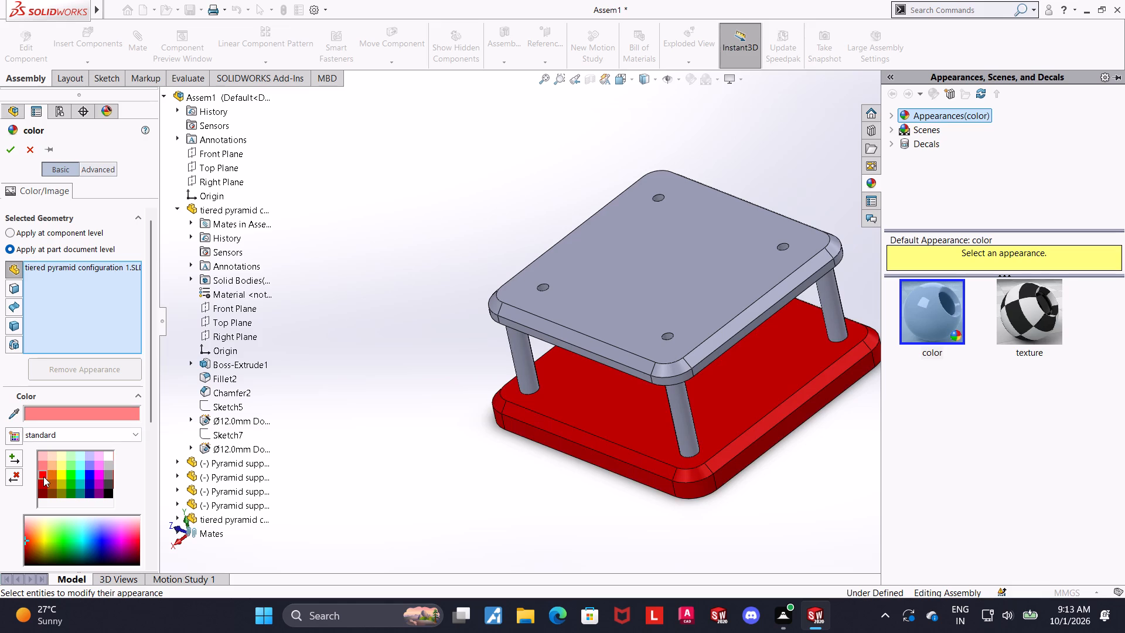
pyautogui.click(15, 149)
pyautogui.click(572, 406)
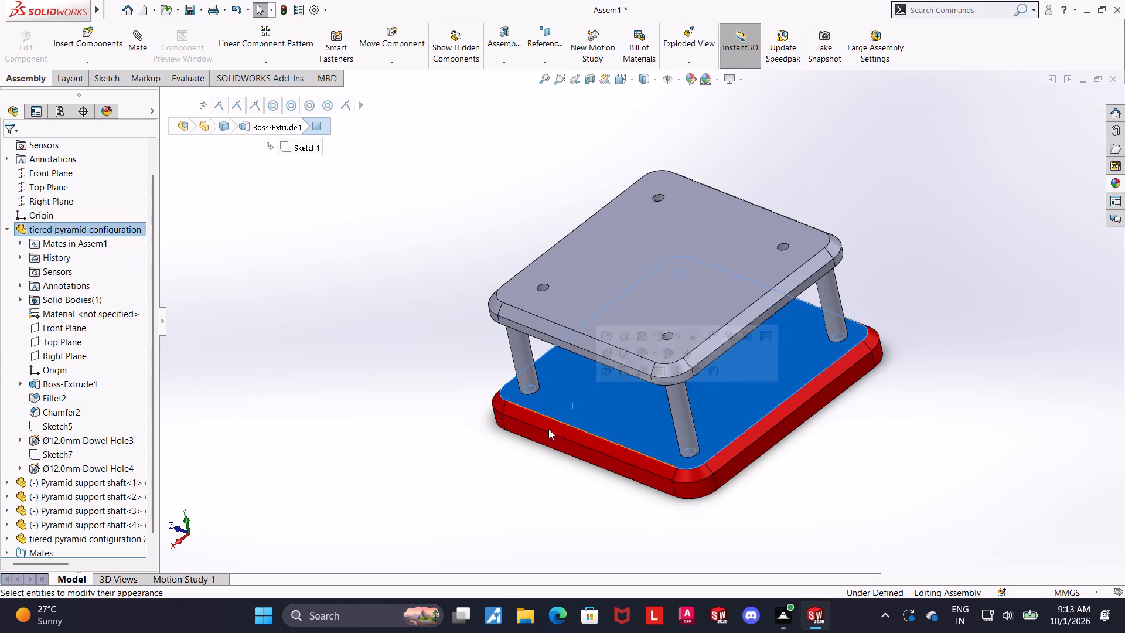
pyautogui.scroll(4, 684, 421)
pyautogui.click(845, 405)
# Apply the same standard red to the upper plate, tiered pyramid configuration 2, at part document level.
pyautogui.scroll(-5, 736, 267)
pyautogui.moveTo(745, 285); pyautogui.dragTo(766, 262, button='middle')
pyautogui.scroll(4, 766, 280)
pyautogui.moveTo(753, 326); pyautogui.dragTo(748, 328, button='middle')
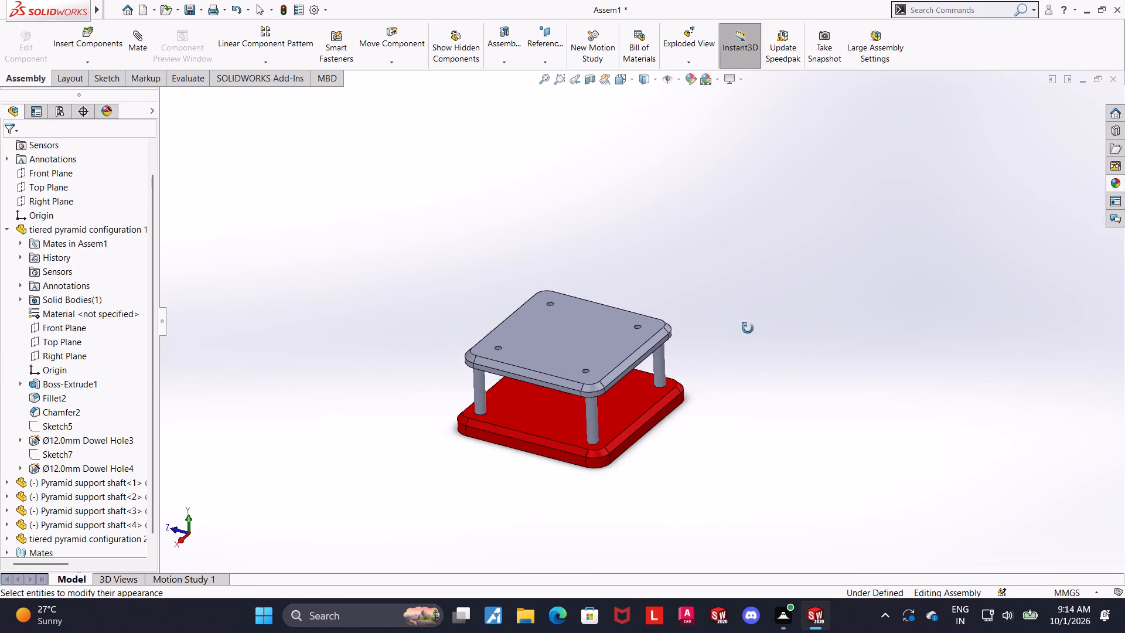
pyautogui.moveTo(748, 328); pyautogui.dragTo(742, 326, button='middle')
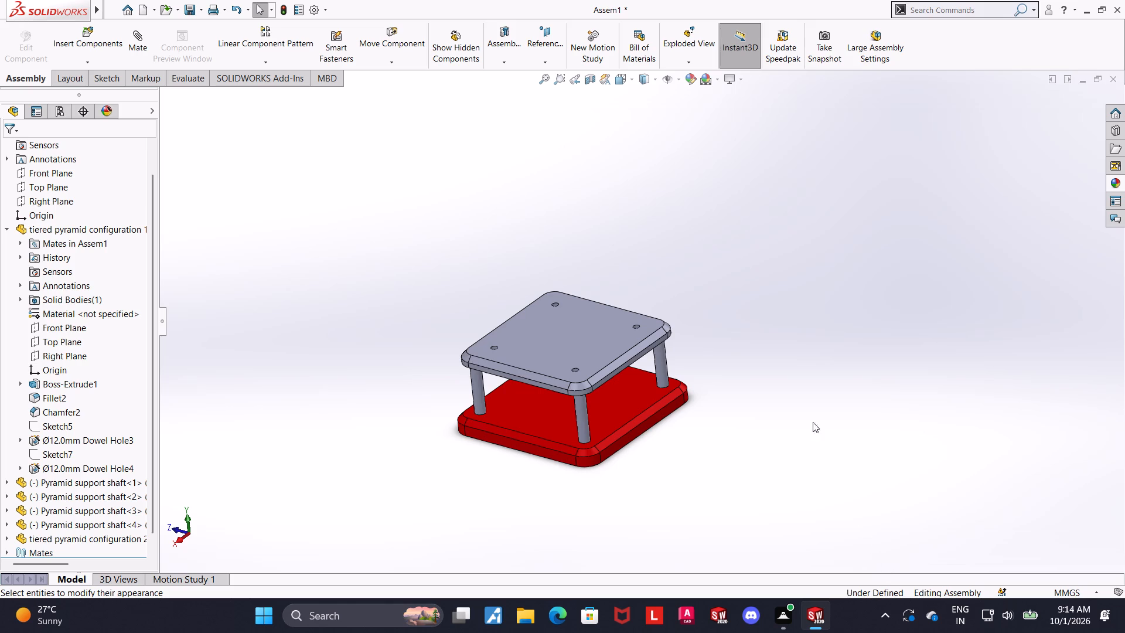
pyautogui.scroll(-2, 576, 300)
pyautogui.rightClick(573, 348)
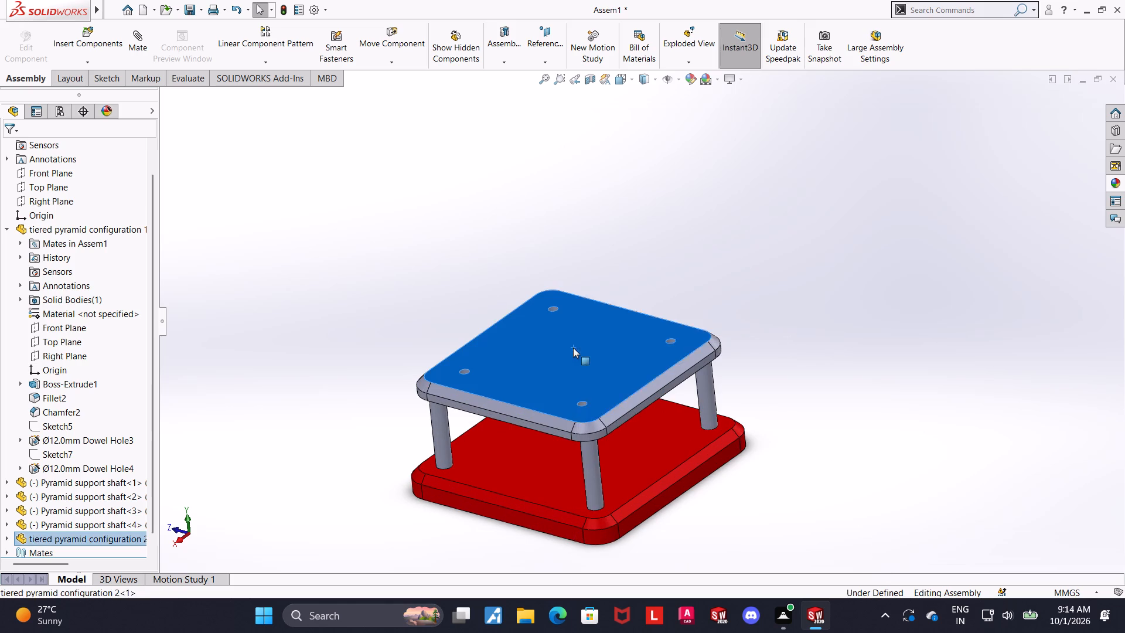
pyautogui.click(616, 203)
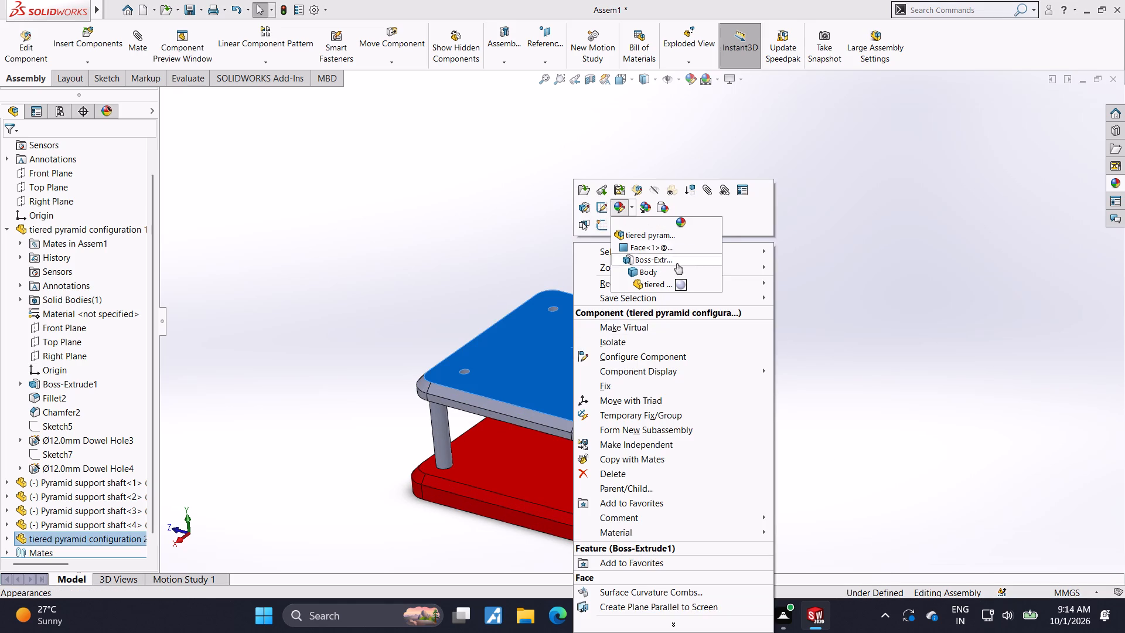
pyautogui.click(681, 281)
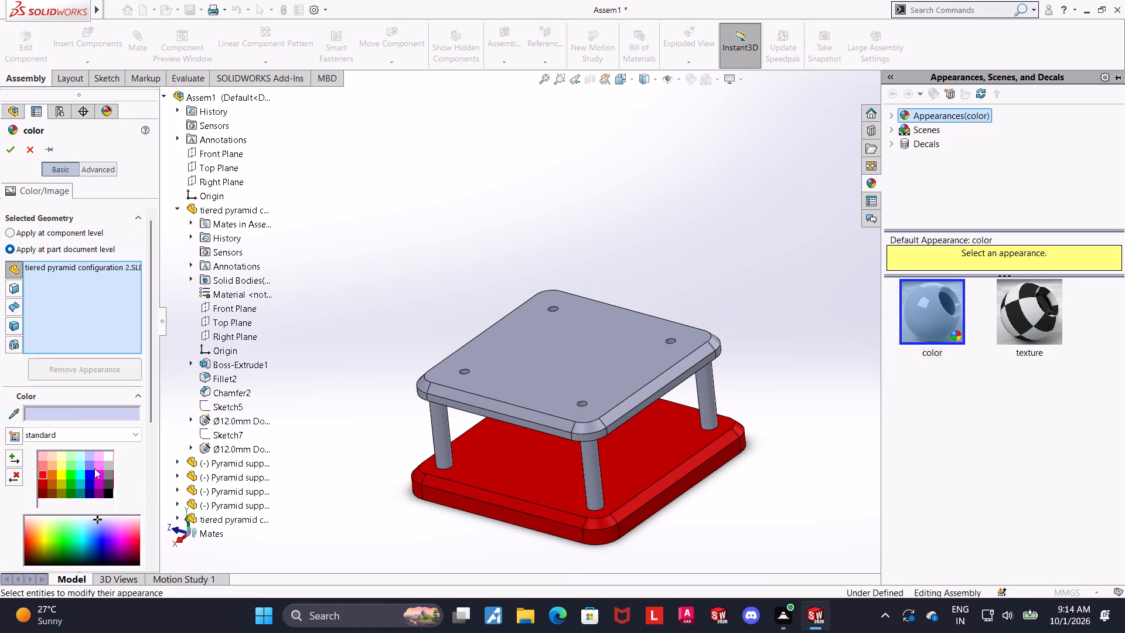
pyautogui.click(42, 477)
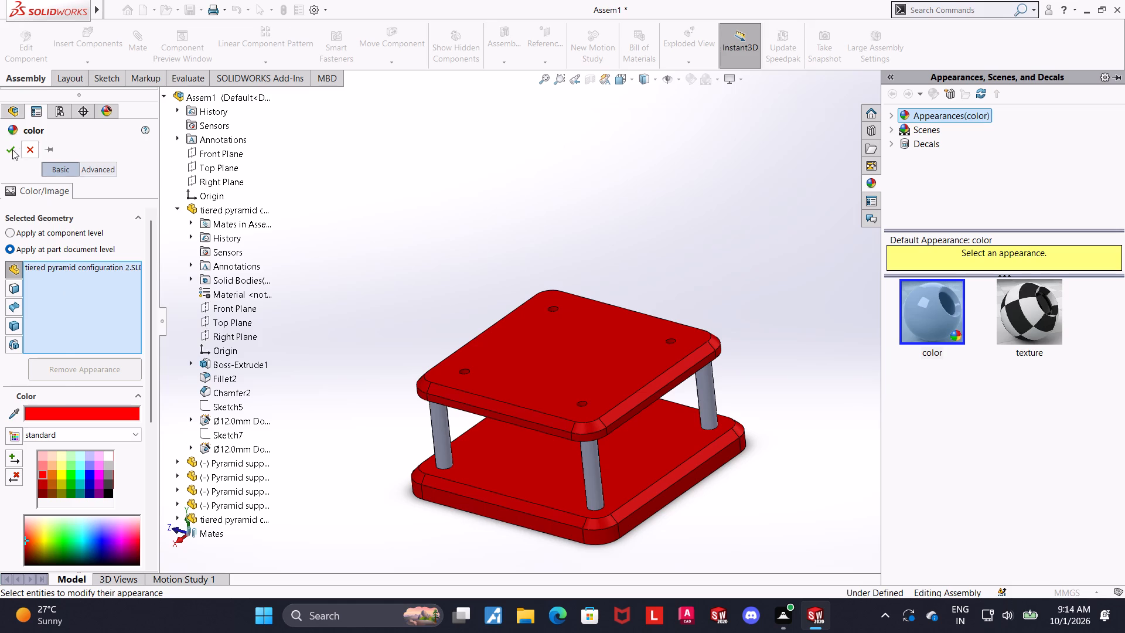
pyautogui.click(6, 149)
pyautogui.click(644, 193)
# Insert a Pyramid support shaft above the upper plate and make three copies of it, spaced around the plate.
pyautogui.click(97, 38)
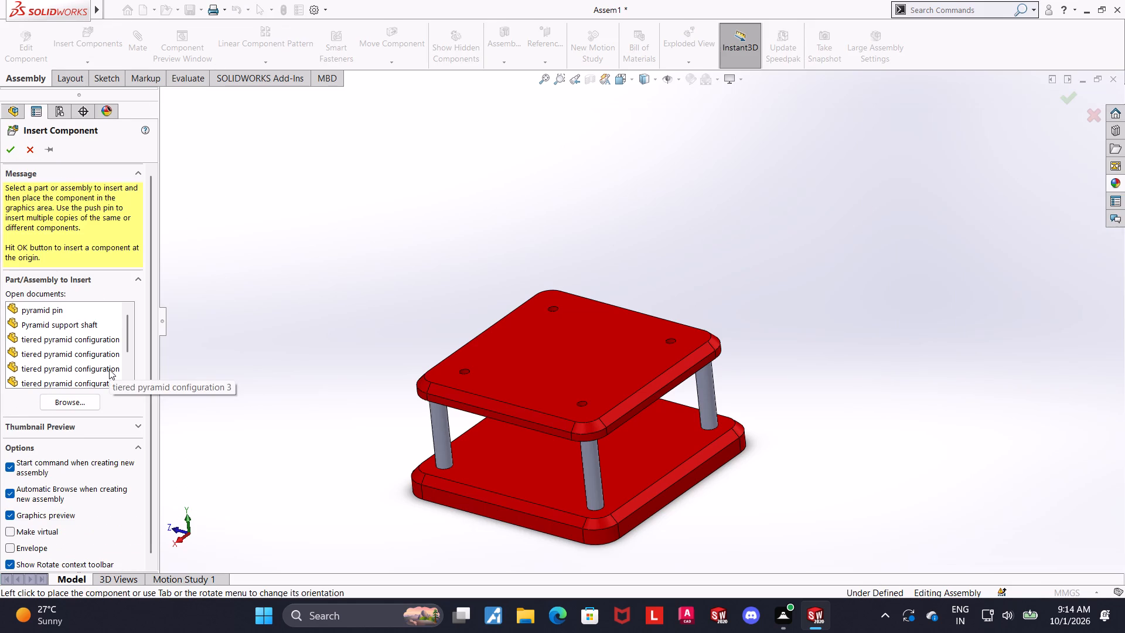
pyautogui.click(62, 322)
pyautogui.click(482, 264)
pyautogui.keyDown('ctrl'); pyautogui.moveTo(486, 276); pyautogui.dragTo(579, 228); pyautogui.keyUp('ctrl')
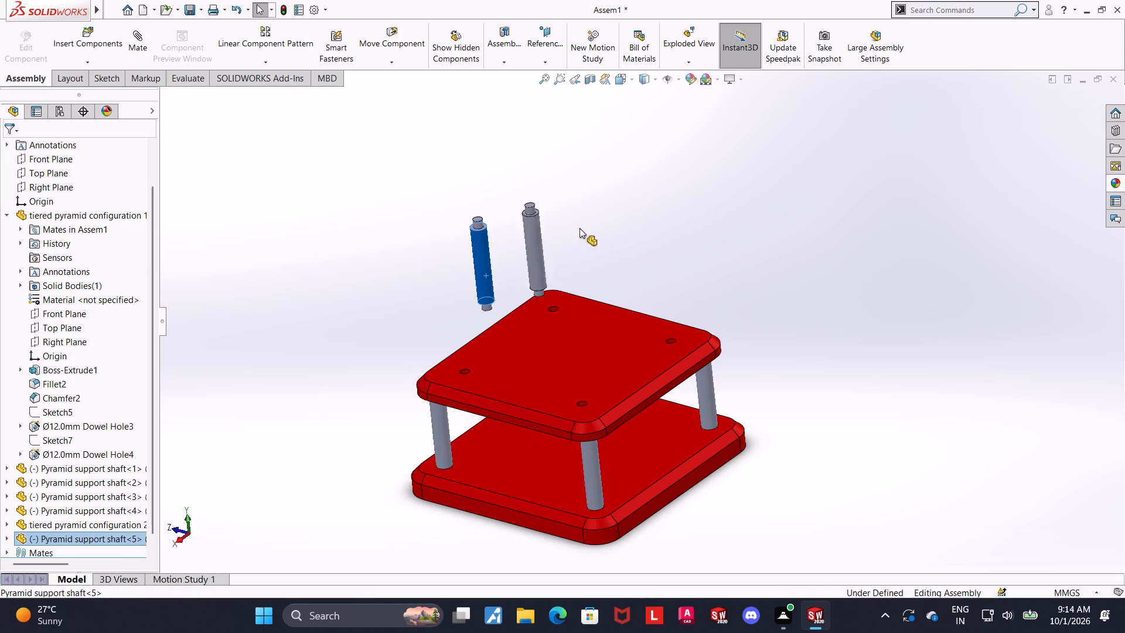
pyautogui.keyDown('ctrl'); pyautogui.moveTo(579, 228); pyautogui.dragTo(613, 207); pyautogui.keyUp('ctrl')
pyautogui.keyDown('ctrl'); pyautogui.moveTo(478, 259); pyautogui.dragTo(663, 259); pyautogui.keyUp('ctrl')
pyautogui.keyDown('ctrl'); pyautogui.moveTo(479, 278); pyautogui.dragTo(424, 262); pyautogui.keyUp('ctrl')
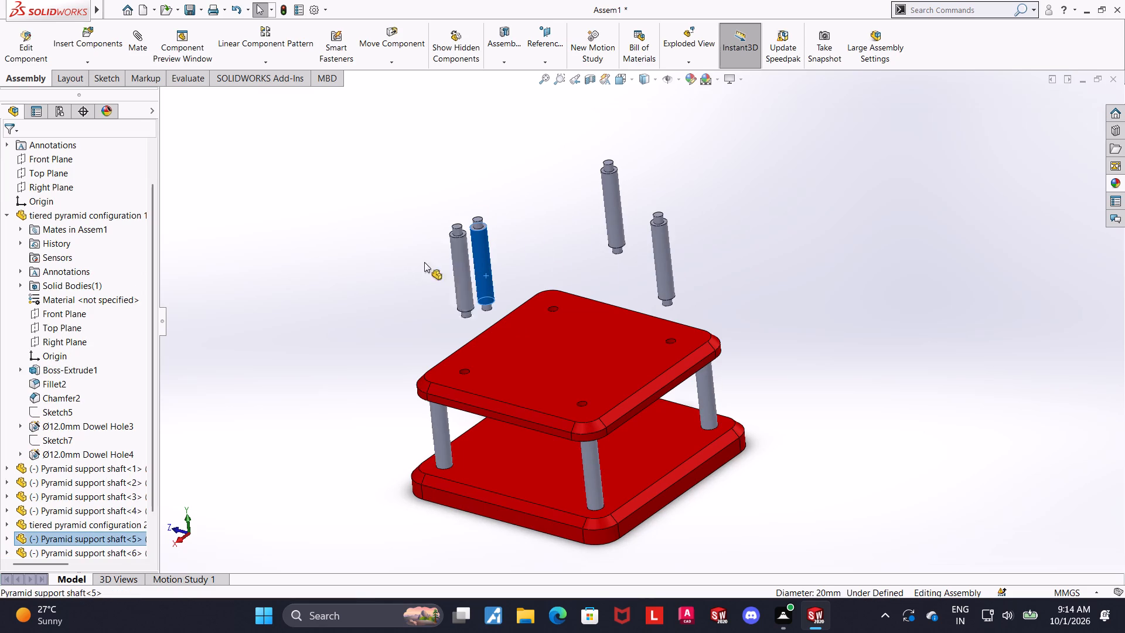
pyautogui.keyDown('ctrl'); pyautogui.moveTo(424, 262); pyautogui.dragTo(414, 261); pyautogui.keyUp('ctrl')
# Mate the narrow lower end face of Pyramid support shaft<8> coincident with the edge of the upper plate's left corner hole.
pyautogui.moveTo(398, 361); pyautogui.dragTo(400, 353)
pyautogui.click(417, 302)
pyautogui.scroll(-3, 421, 311)
pyautogui.click(459, 340)
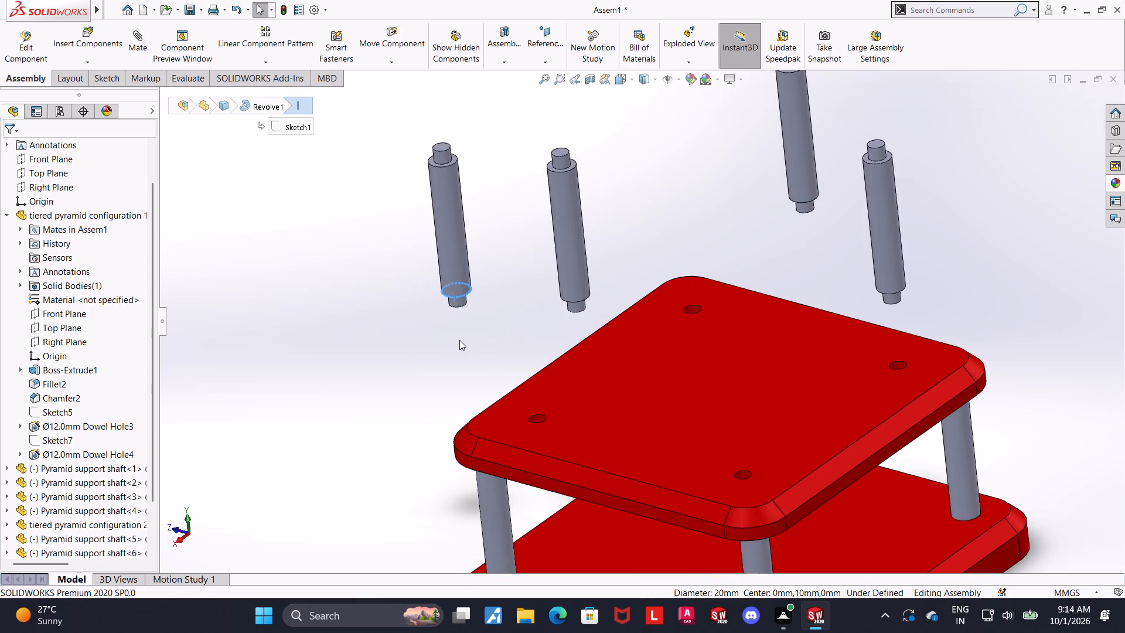
pyautogui.click(460, 302)
pyautogui.keyDown('ctrl'); pyautogui.click(534, 421); pyautogui.keyUp('ctrl')
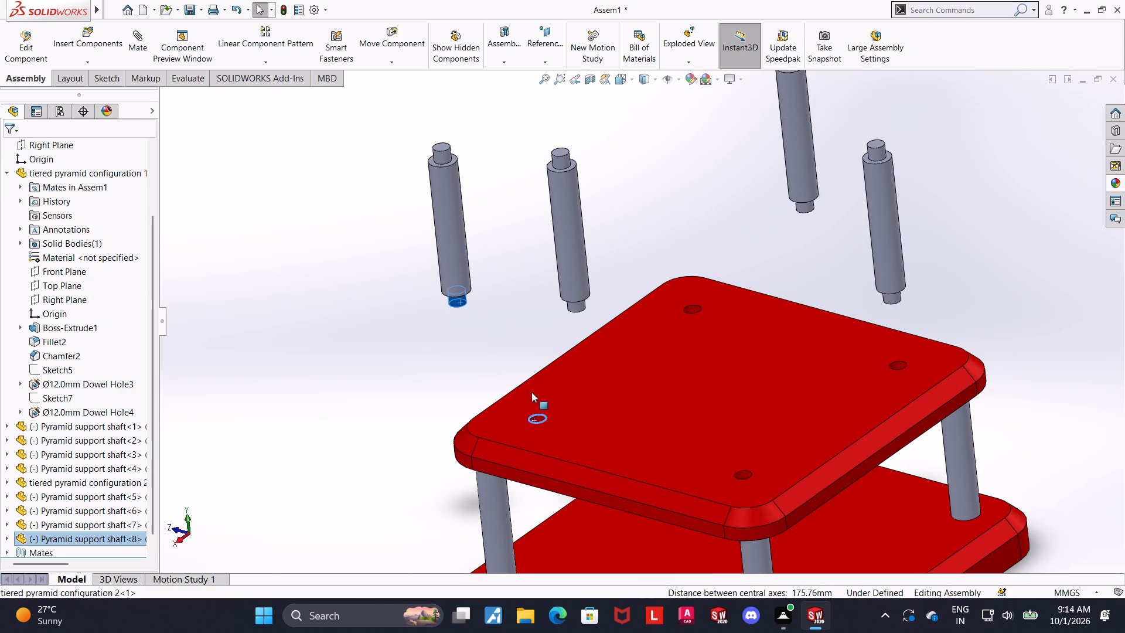
pyautogui.click(135, 40)
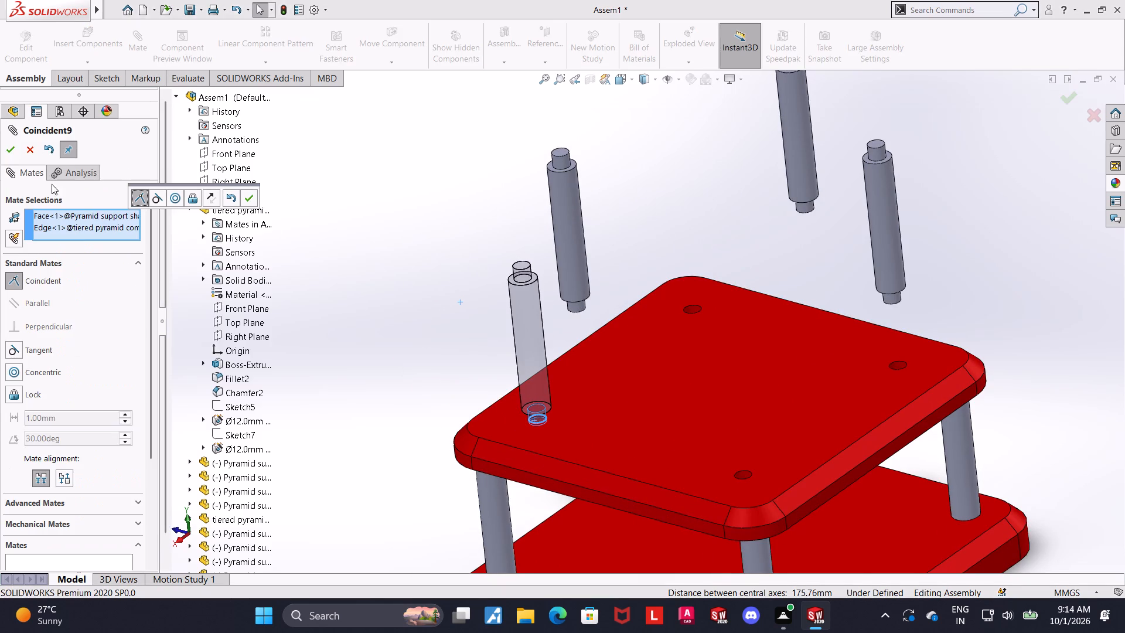
pyautogui.click(7, 152)
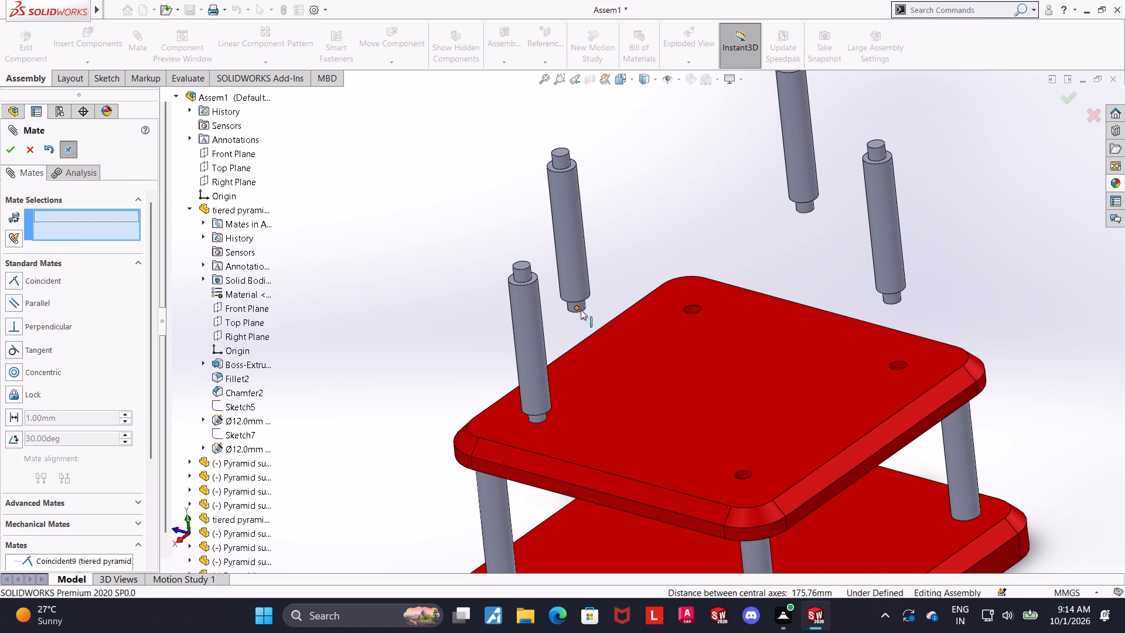
# Mate the lower end edge of Pyramid support shaft<5> coincident with the edge of the upper plate's rear corner hole.
pyautogui.keyDown('ctrl'); pyautogui.click(581, 309); pyautogui.keyUp('ctrl')
pyautogui.keyDown('ctrl'); pyautogui.click(693, 313); pyautogui.keyUp('ctrl')
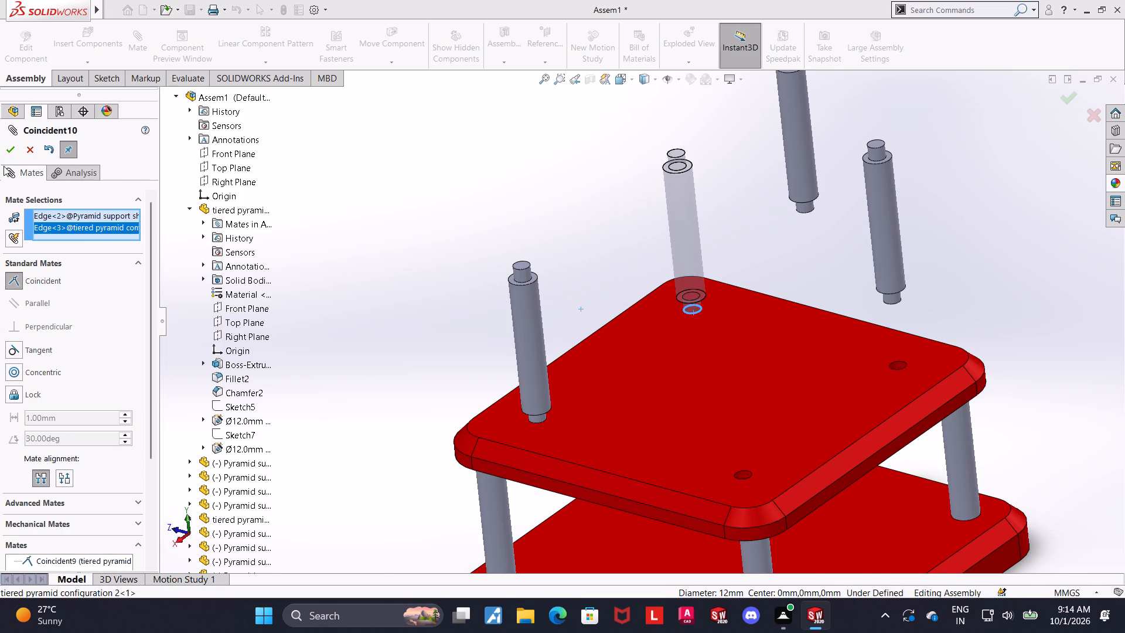
pyautogui.click(11, 150)
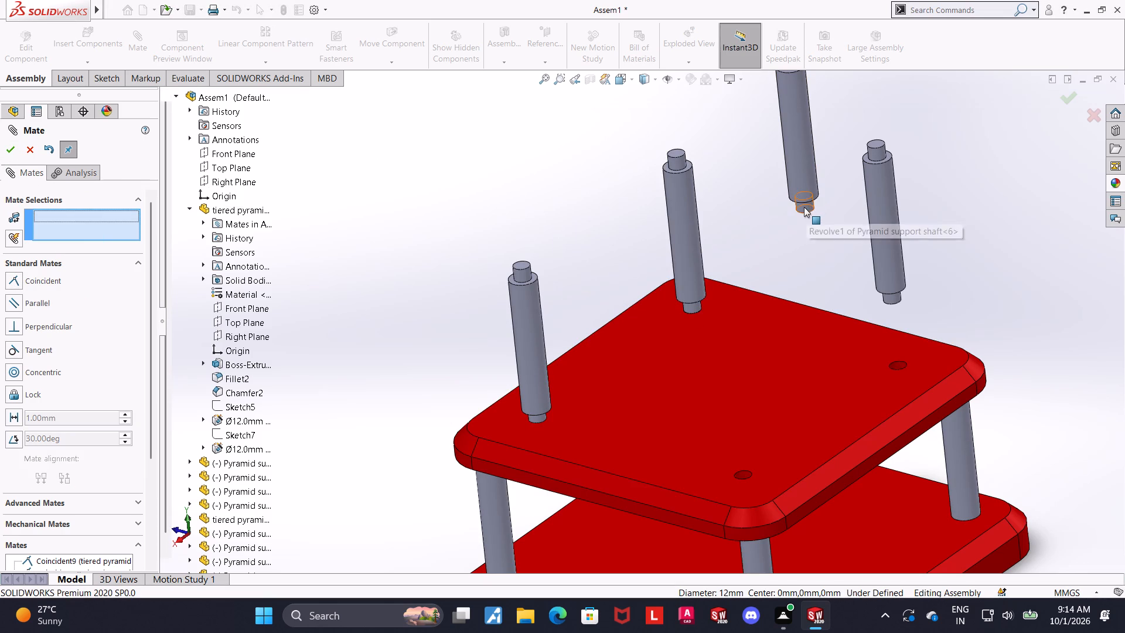
# Mate the narrow lower end face of Pyramid support shaft<6> coincident with the edge of the upper plate's front corner hole.
pyautogui.click(804, 207)
pyautogui.keyDown('ctrl'); pyautogui.click(742, 471); pyautogui.keyUp('ctrl')
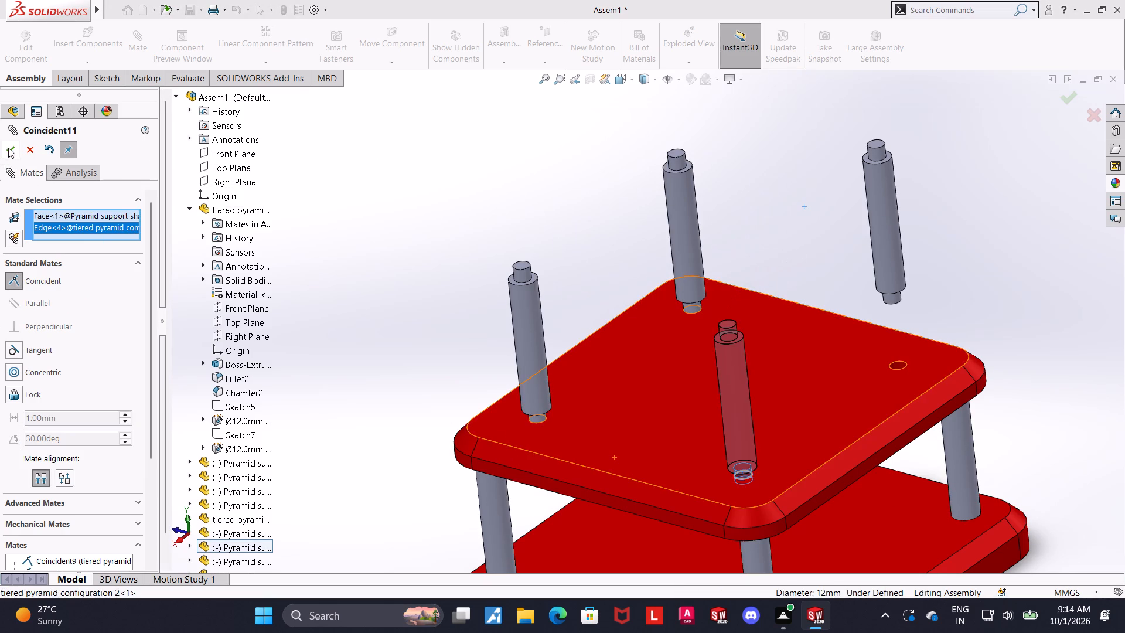
pyautogui.click(8, 145)
# Mate the narrow lower end face of Pyramid support shaft<7> concentric with the upper plate's remaining corner hole.
pyautogui.click(899, 301)
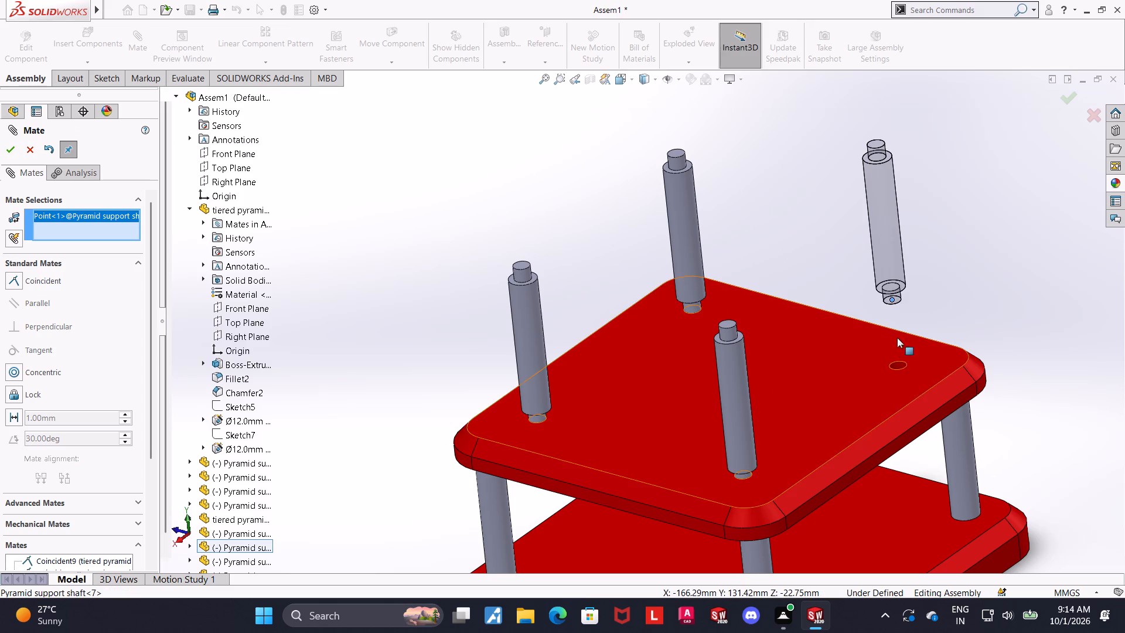
pyautogui.click(956, 277)
pyautogui.rightClick(48, 220)
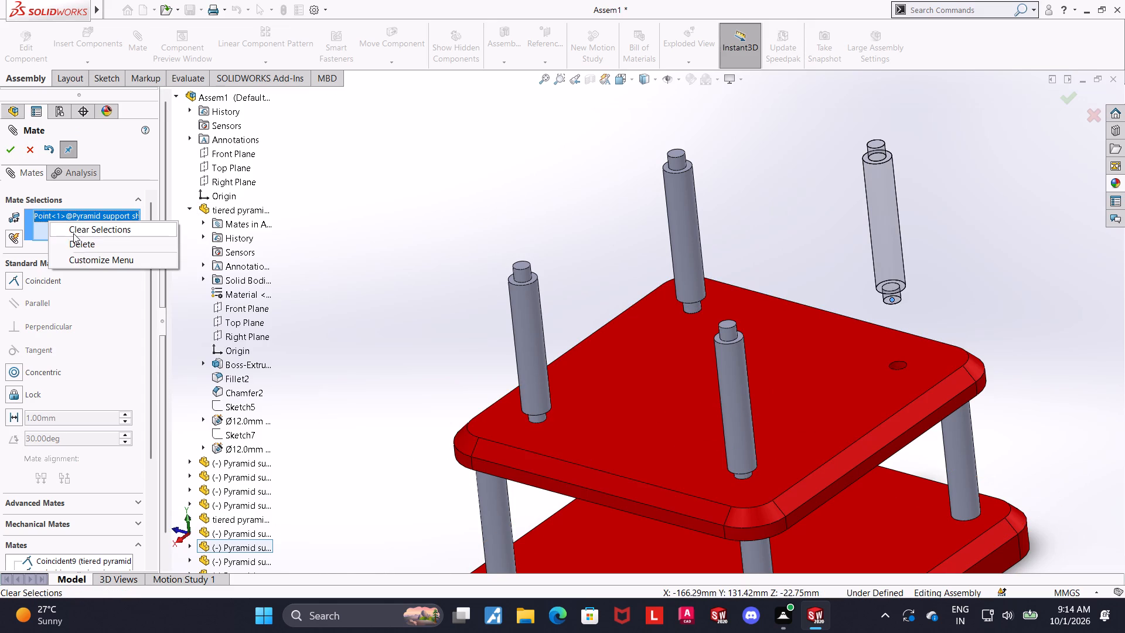
pyautogui.click(76, 236)
pyautogui.rightClick(71, 218)
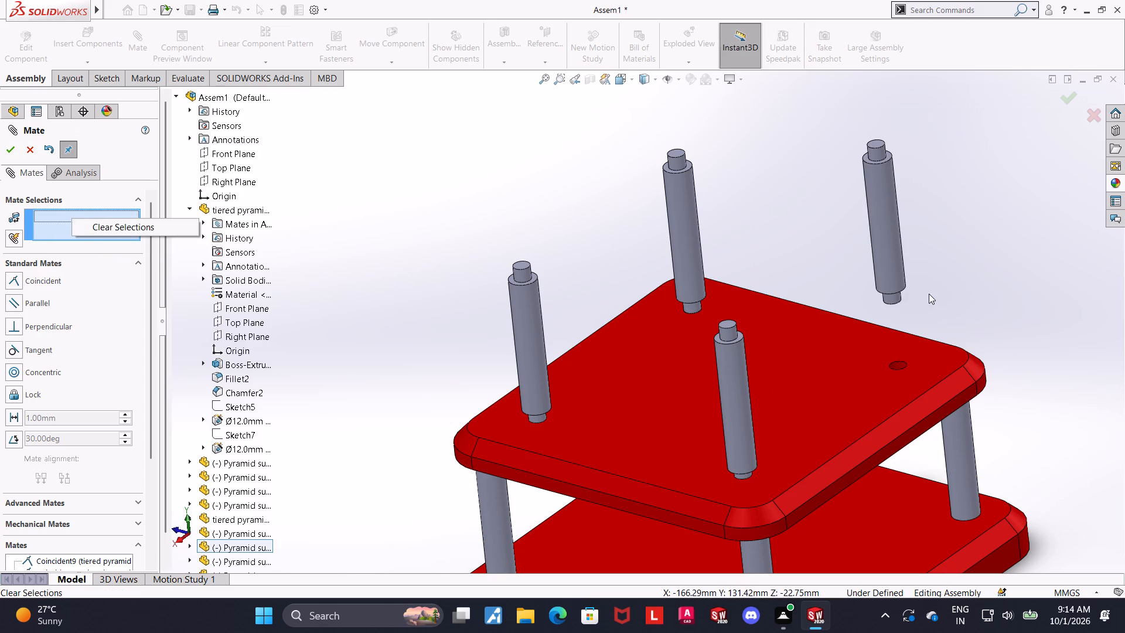
pyautogui.click(894, 299)
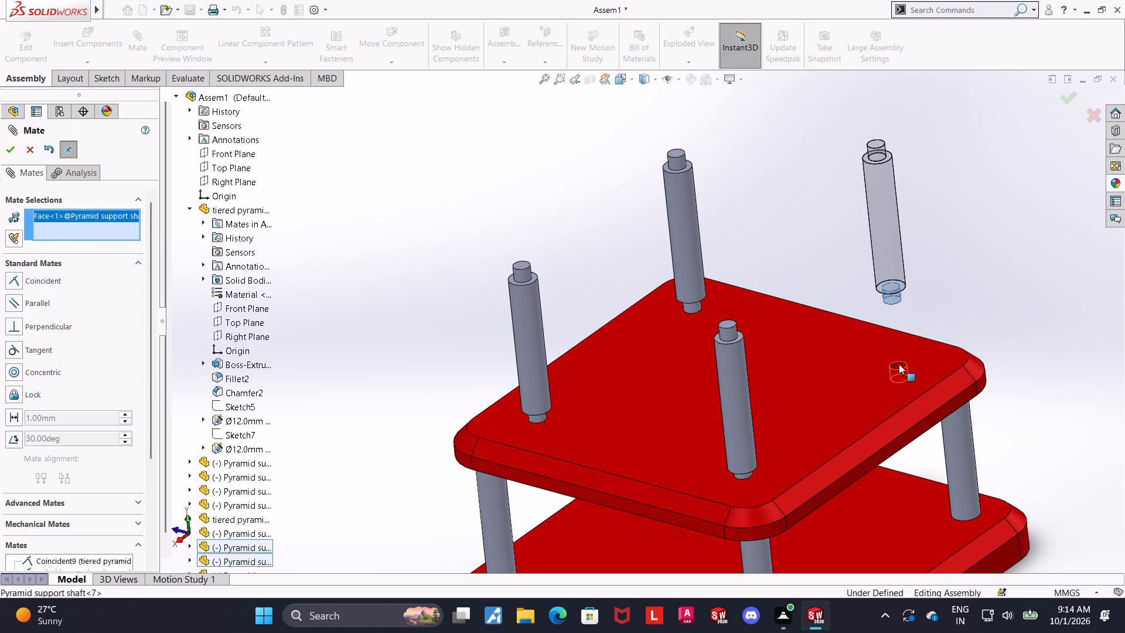
pyautogui.keyDown('ctrl'); pyautogui.click(899, 364); pyautogui.keyUp('ctrl')
pyautogui.click(8, 150)
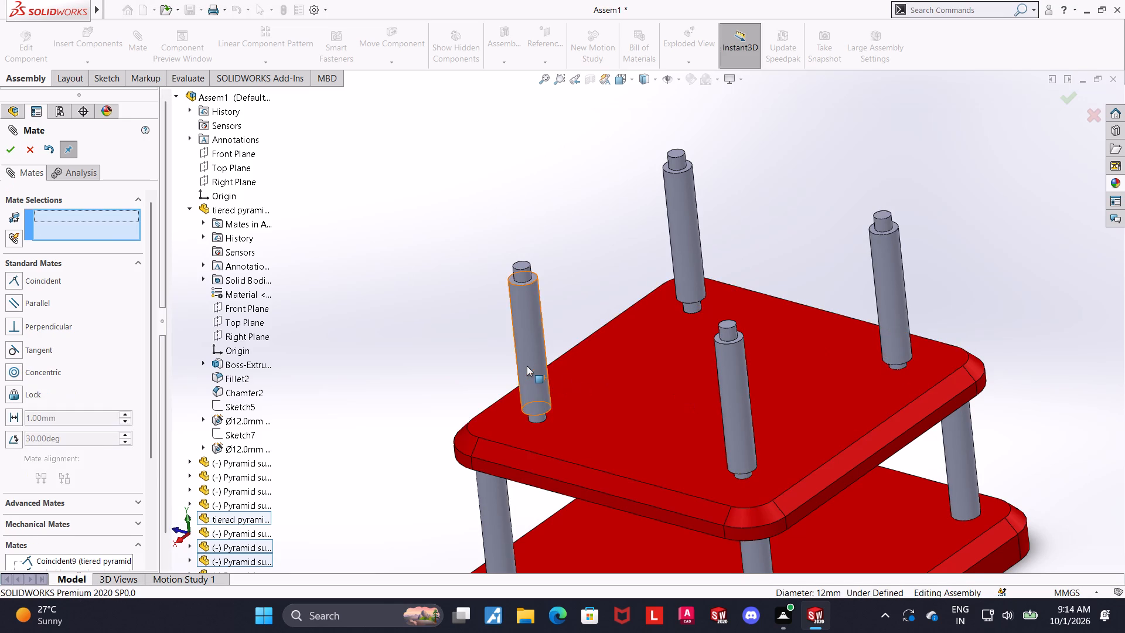
# Test the four new shafts' mates by pulling each shaft upward out of its hole, and leave the Mate command.
pyautogui.moveTo(527, 366); pyautogui.dragTo(538, 283)
pyautogui.moveTo(744, 426); pyautogui.dragTo(736, 249)
pyautogui.moveTo(677, 224); pyautogui.dragTo(684, 159)
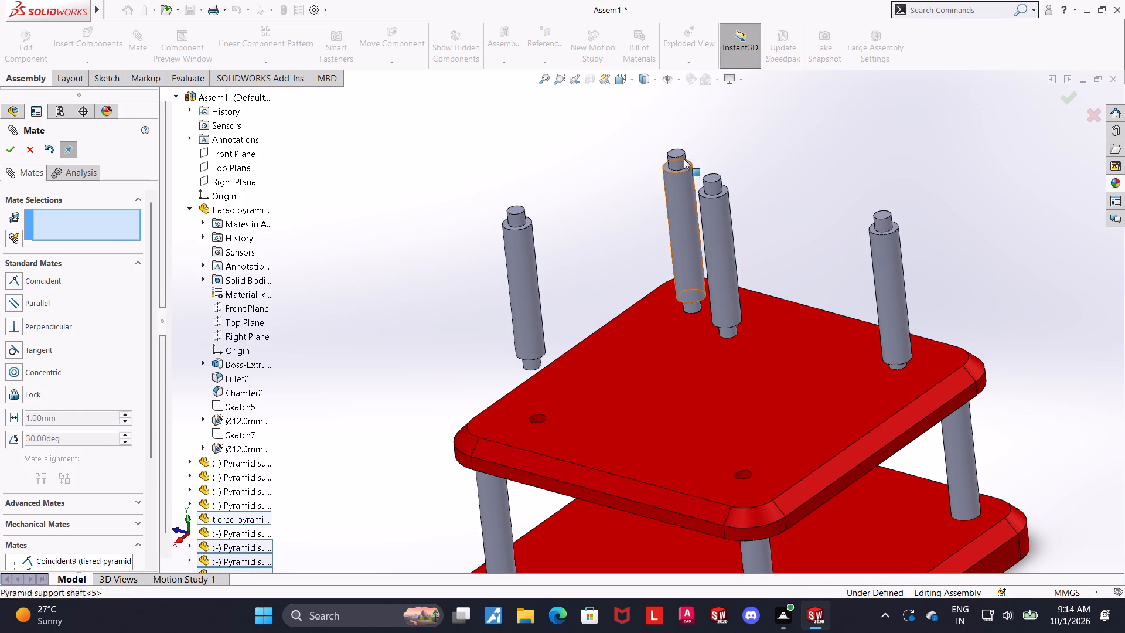
pyautogui.moveTo(684, 159); pyautogui.dragTo(687, 143)
pyautogui.moveTo(891, 307); pyautogui.dragTo(906, 125)
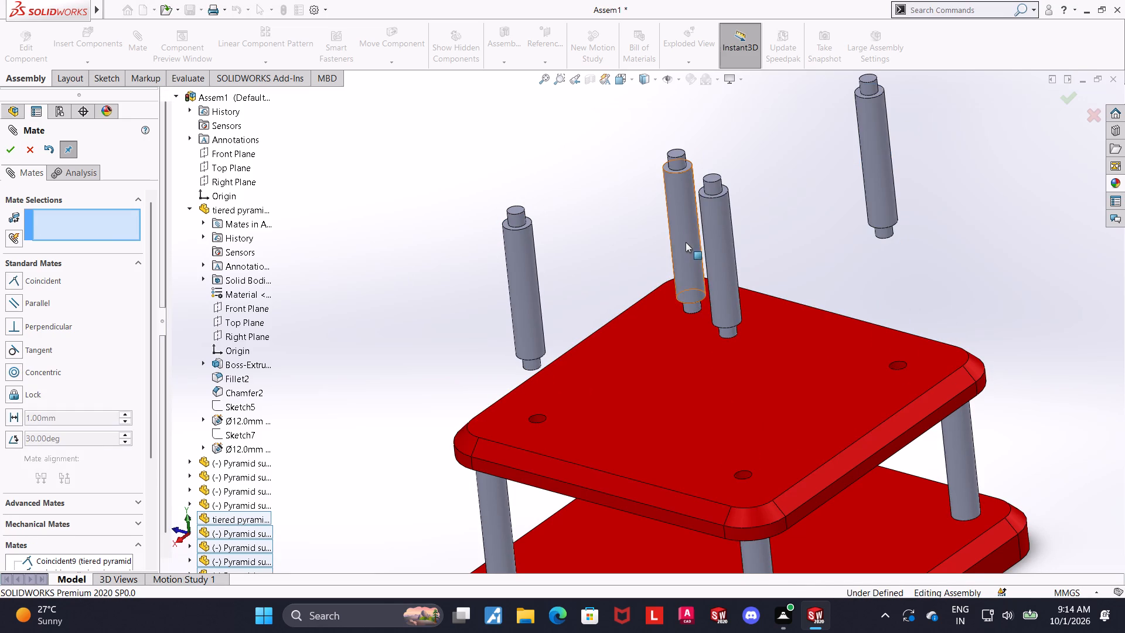
pyautogui.moveTo(686, 242); pyautogui.dragTo(686, 145)
pyautogui.click(34, 152)
# Delete the Coincident10 mate between tiered pyramid configuration 2 and Pyramid support shaft<5>.
pyautogui.scroll(-9, 44, 384)
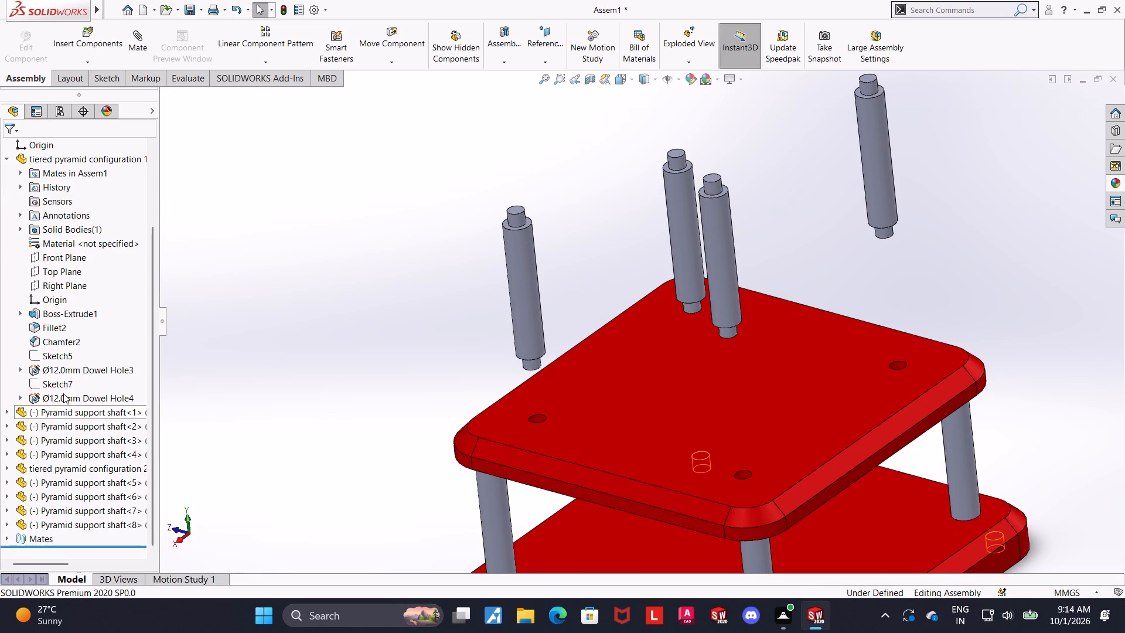
pyautogui.scroll(-2, 63, 393)
pyautogui.click(5, 537)
pyautogui.scroll(-8, 116, 424)
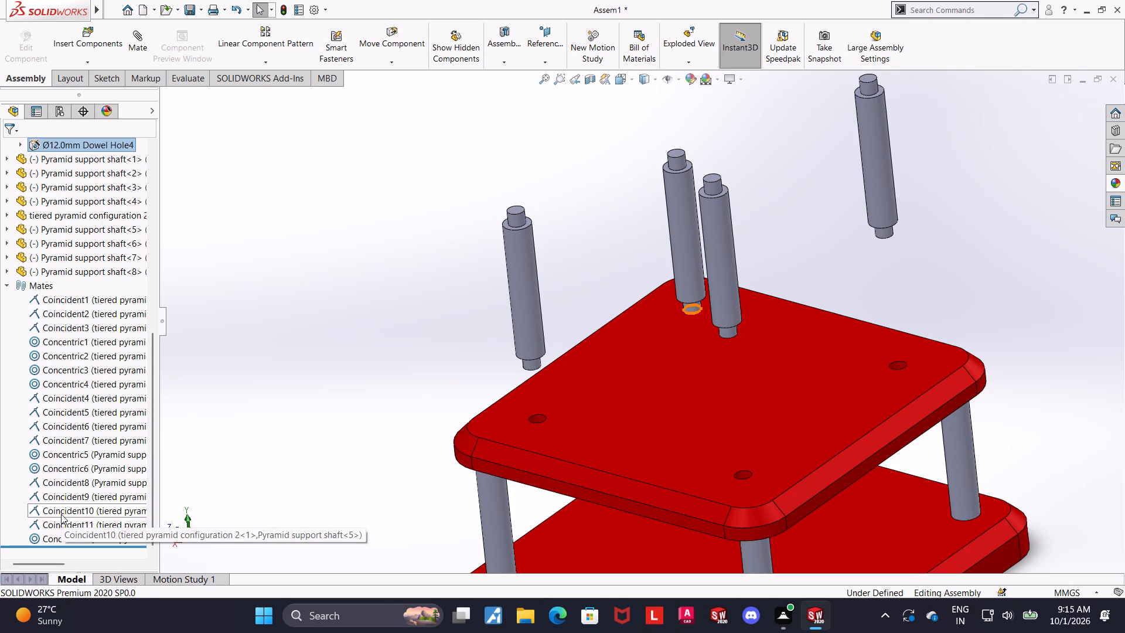
pyautogui.rightClick(61, 514)
pyautogui.click(80, 443)
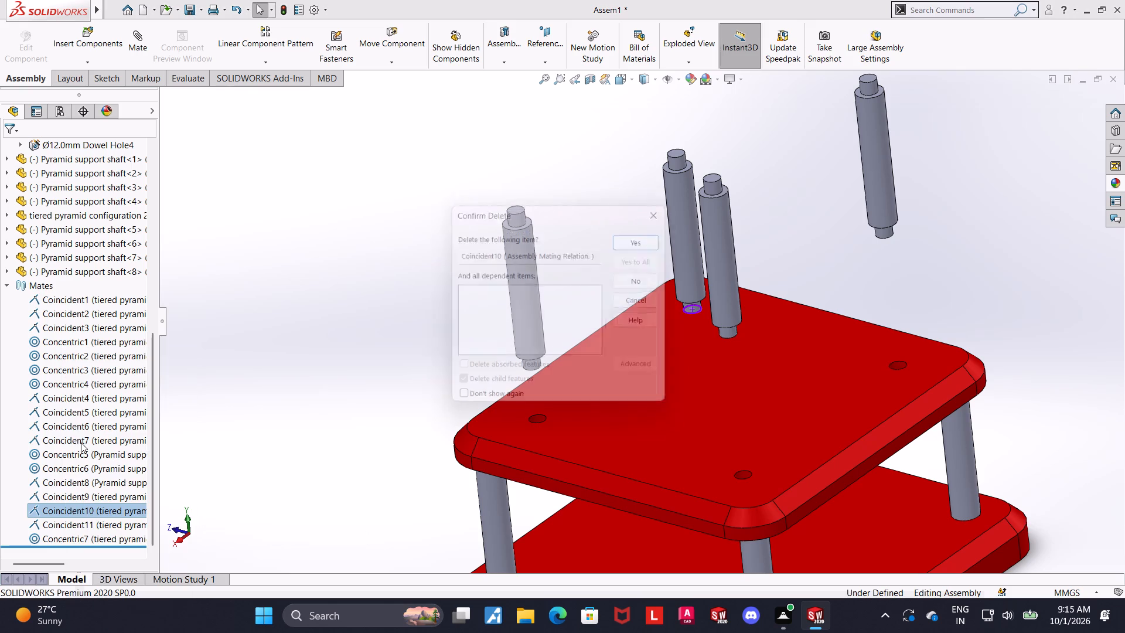
pyautogui.click(631, 234)
# Raise Pyramid support shaft<5> clear of the upper plate and mate its narrow lower end concentric with the plate's rear corner hole.
pyautogui.moveTo(685, 250); pyautogui.dragTo(681, 175)
pyautogui.click(605, 242)
pyautogui.click(687, 264)
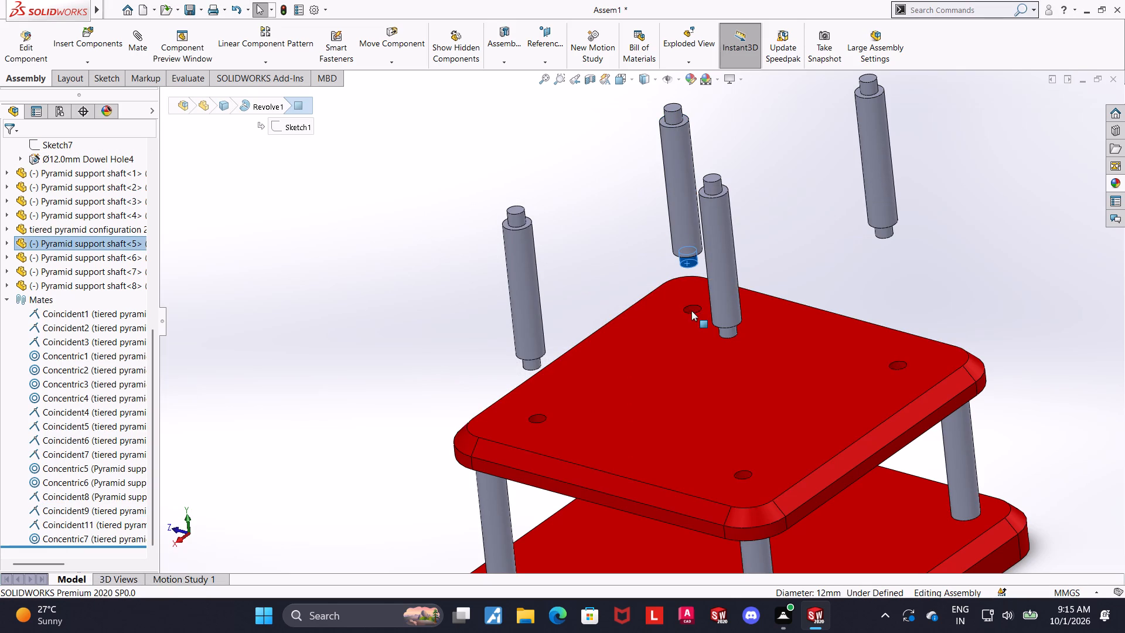
pyautogui.keyDown('ctrl'); pyautogui.click(691, 311); pyautogui.keyUp('ctrl')
pyautogui.click(129, 38)
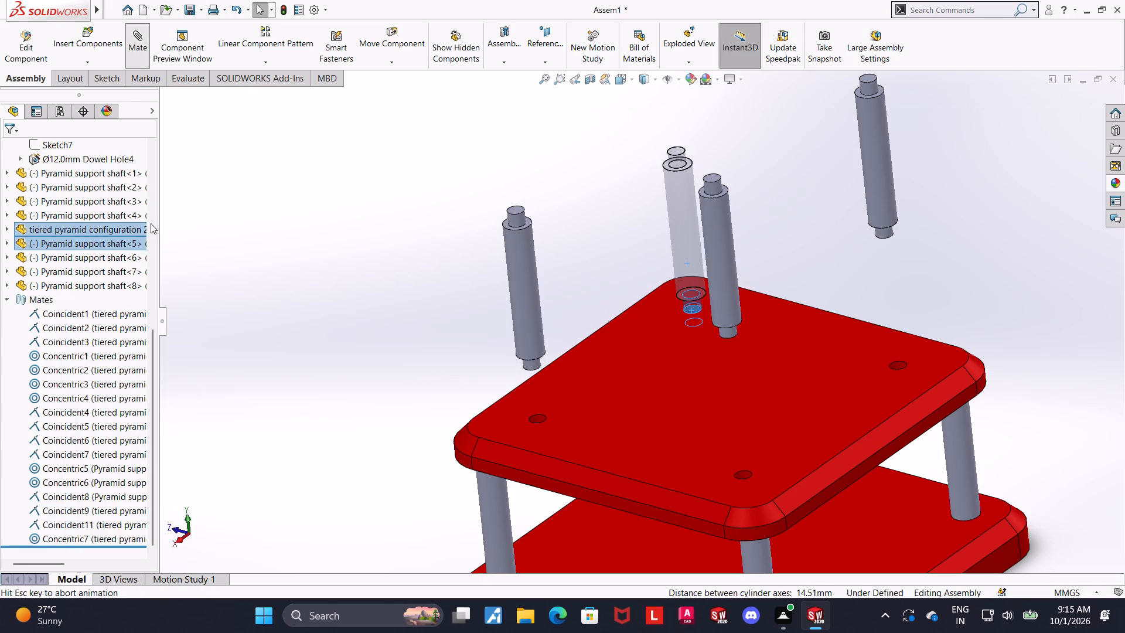
pyautogui.click(10, 155)
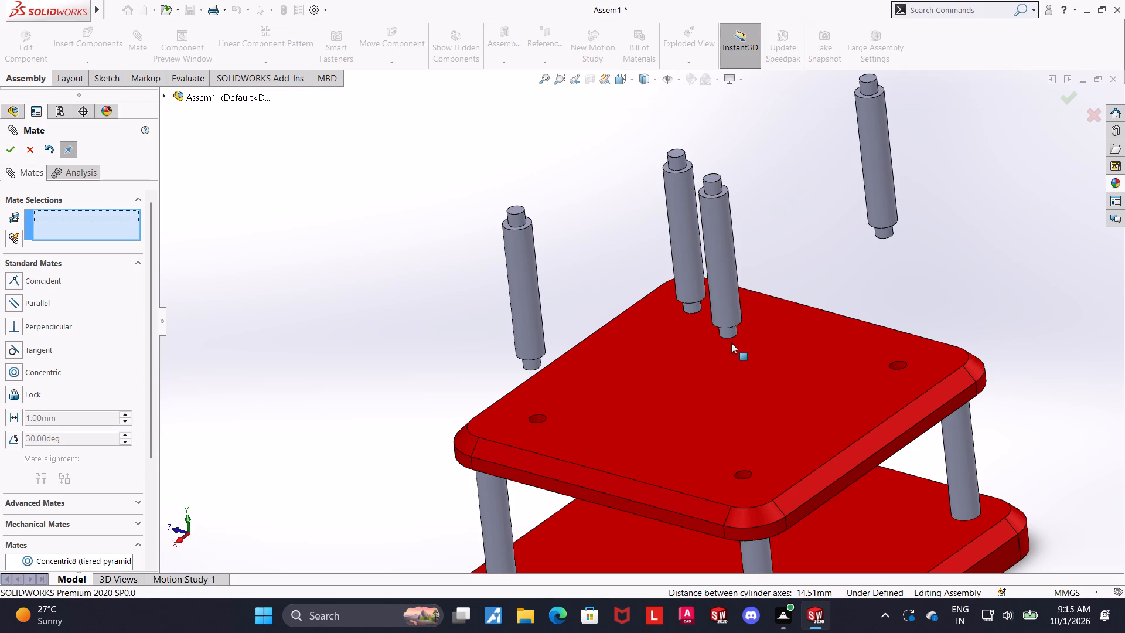
# Mate the lower shoulder face of the front shaft, Pyramid support shaft<6>, coincident with the upper red plate's top face.
pyautogui.moveTo(735, 375); pyautogui.dragTo(752, 223, button='middle')
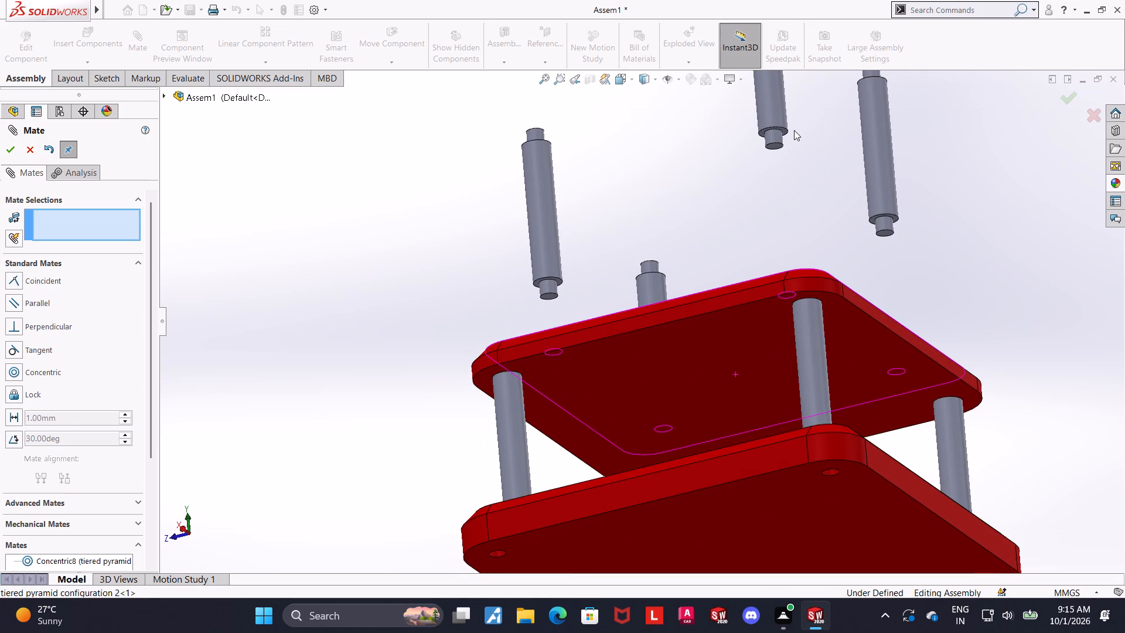
pyautogui.click(785, 131)
pyautogui.moveTo(803, 152); pyautogui.dragTo(795, 274, button='middle')
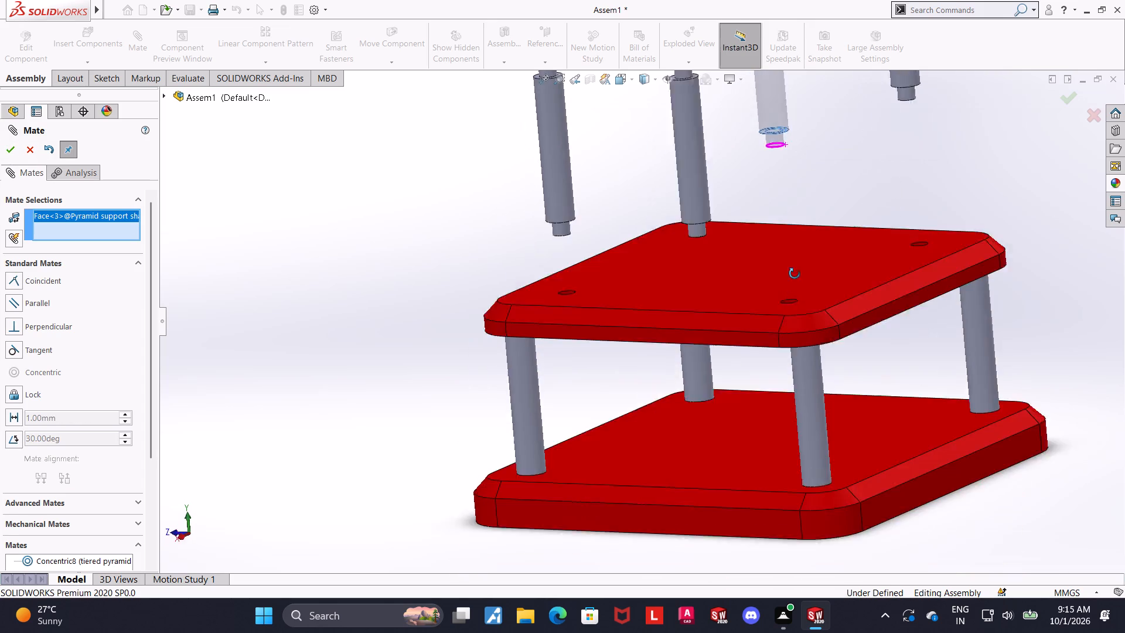
pyautogui.moveTo(795, 274); pyautogui.dragTo(794, 297, button='middle')
pyautogui.keyDown('ctrl'); pyautogui.click(809, 219); pyautogui.keyUp('ctrl')
pyautogui.click(4, 155)
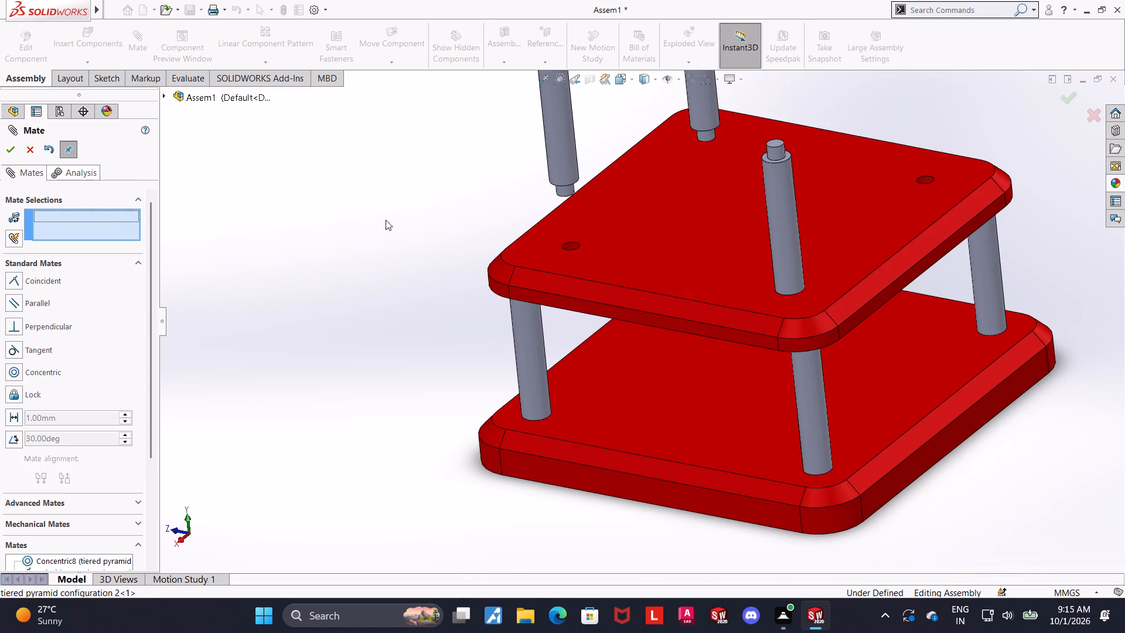
# Mate the lower shoulder face of the left corner shaft, Pyramid support shaft<8>, coincident with the upper red plate's top face.
pyautogui.moveTo(687, 185); pyautogui.dragTo(696, 78, button='middle')
pyautogui.scroll(-5, 579, 113)
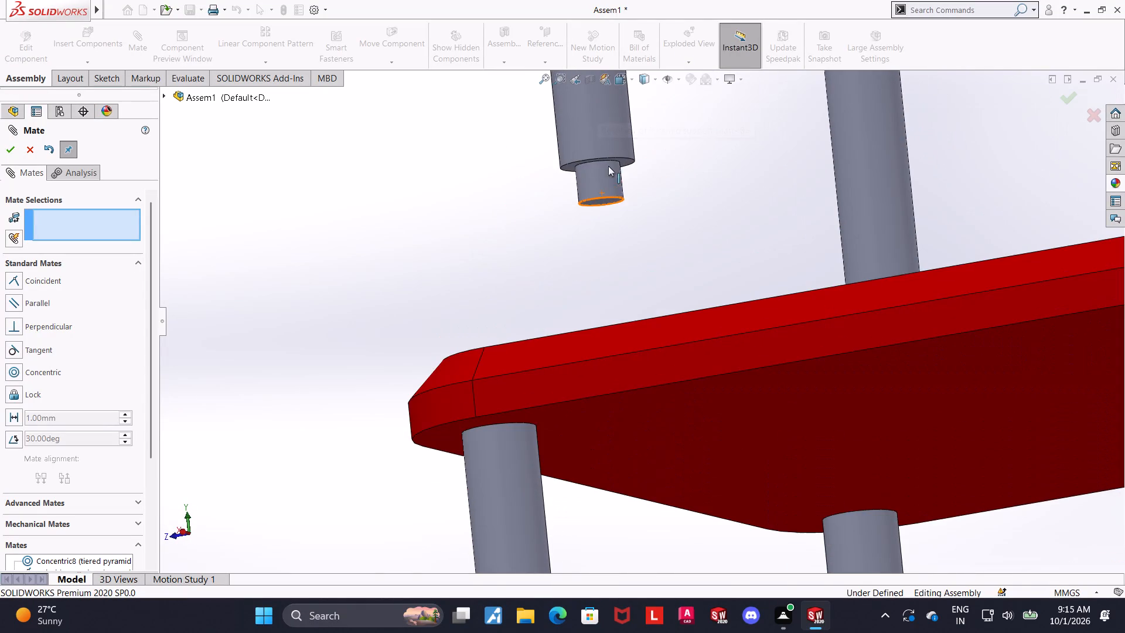
pyautogui.click(624, 165)
pyautogui.moveTo(724, 193); pyautogui.dragTo(710, 409, button='middle')
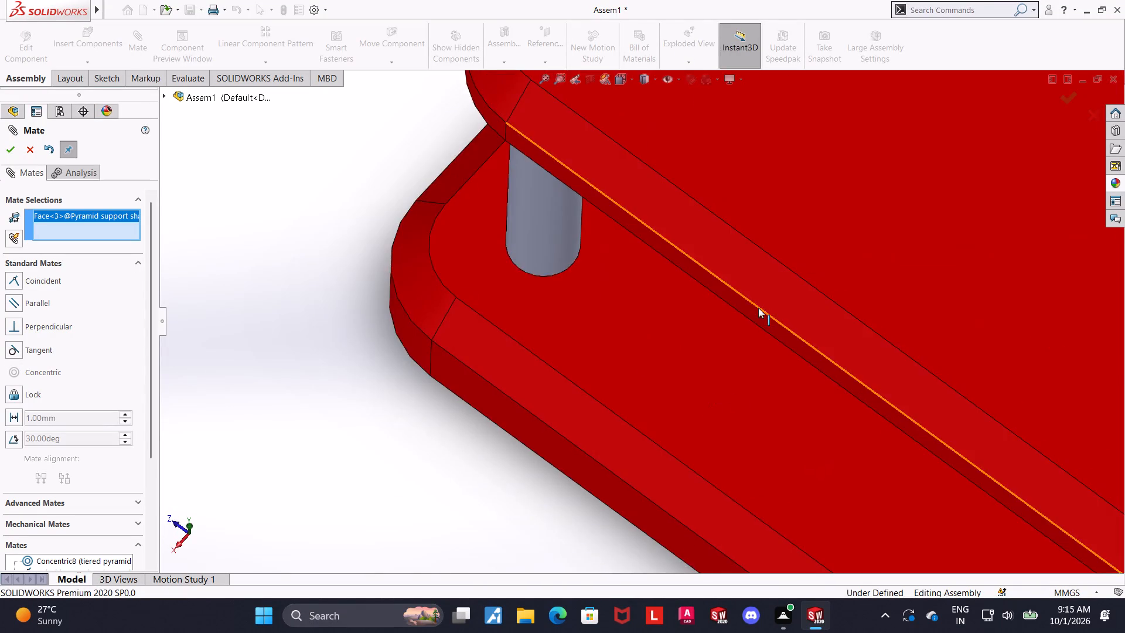
pyautogui.scroll(6, 758, 308)
pyautogui.keyDown('ctrl'); pyautogui.click(800, 213); pyautogui.keyUp('ctrl')
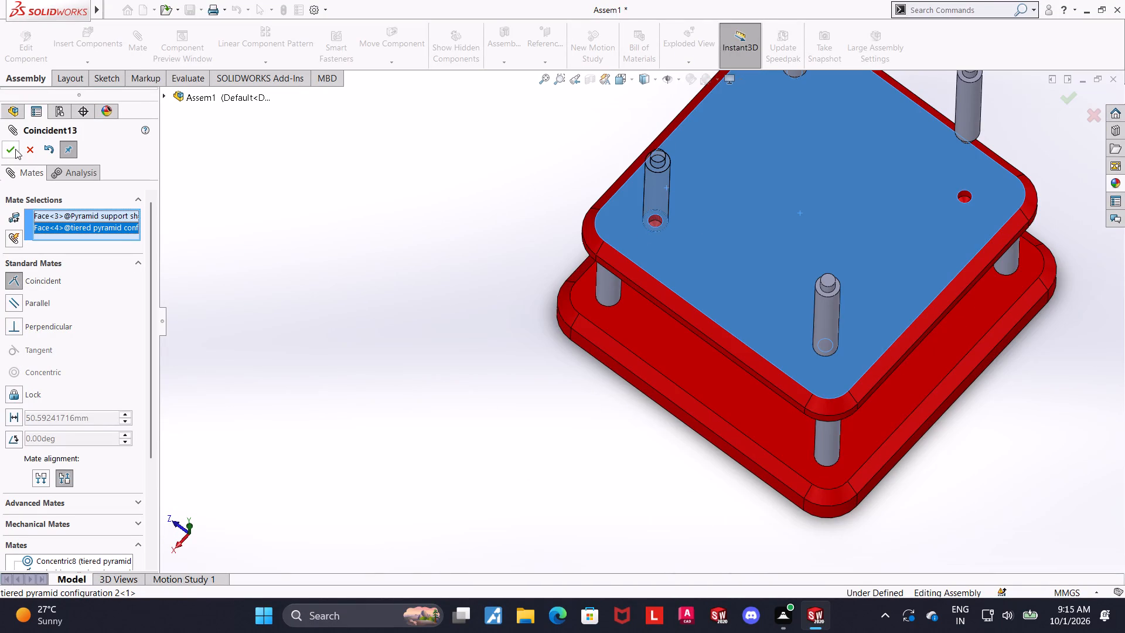
pyautogui.click(15, 149)
# Raise the rear shaft, Pyramid support shaft<5>, and mate its lower shoulder face coincident with the upper red plate's top face.
pyautogui.scroll(6, 796, 217)
pyautogui.scroll(-5, 688, 220)
pyautogui.moveTo(690, 305); pyautogui.dragTo(791, 261, button='middle')
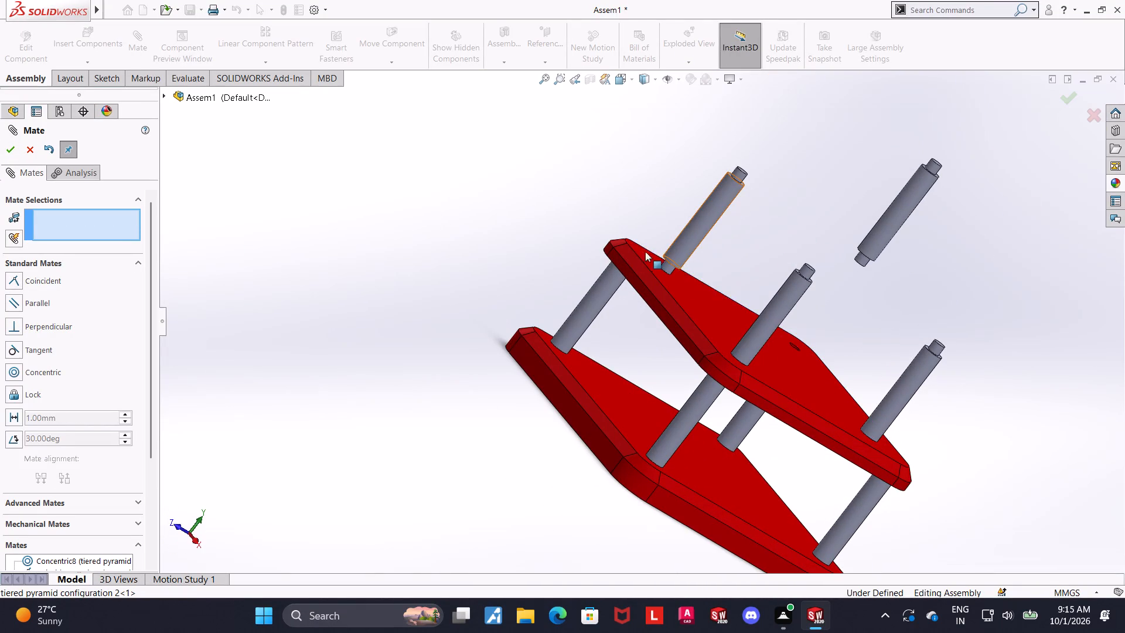
pyautogui.moveTo(681, 239); pyautogui.dragTo(810, 178)
pyautogui.click(784, 227)
pyautogui.scroll(-6, 782, 189)
pyautogui.moveTo(766, 206); pyautogui.dragTo(788, 189, button='middle')
pyautogui.moveTo(788, 189); pyautogui.dragTo(821, 161, button='middle')
pyautogui.click(531, 248)
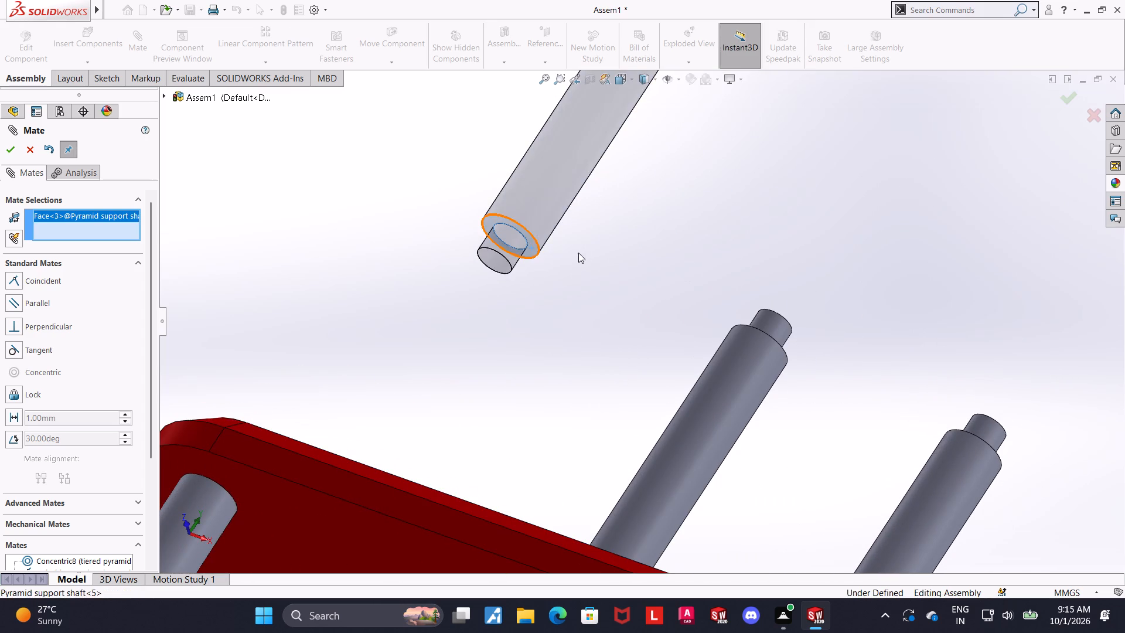
pyautogui.moveTo(575, 257); pyautogui.dragTo(467, 364, button='middle')
pyautogui.scroll(3, 478, 369)
pyautogui.keyDown('ctrl'); pyautogui.click(652, 464); pyautogui.keyUp('ctrl')
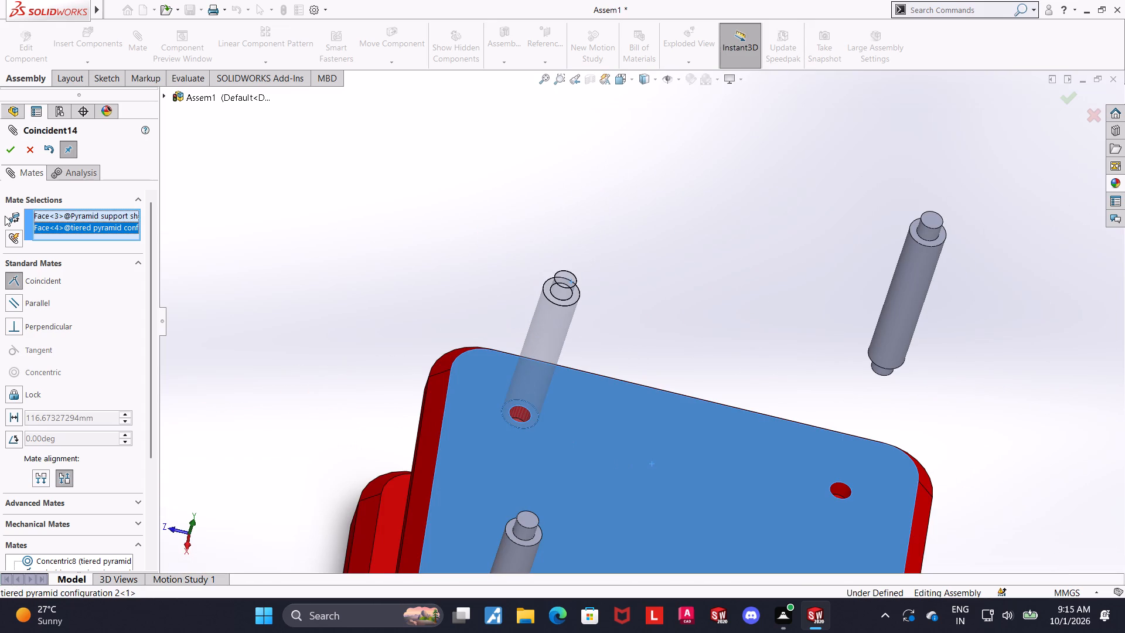
pyautogui.click(11, 158)
# Mate the lower shoulder face of Pyramid support shaft<7> coincident with the upper red plate's top face, and leave the Mate command.
pyautogui.scroll(6, 1027, 403)
pyautogui.scroll(-6, 756, 313)
pyautogui.moveTo(744, 355); pyautogui.dragTo(725, 332, button='middle')
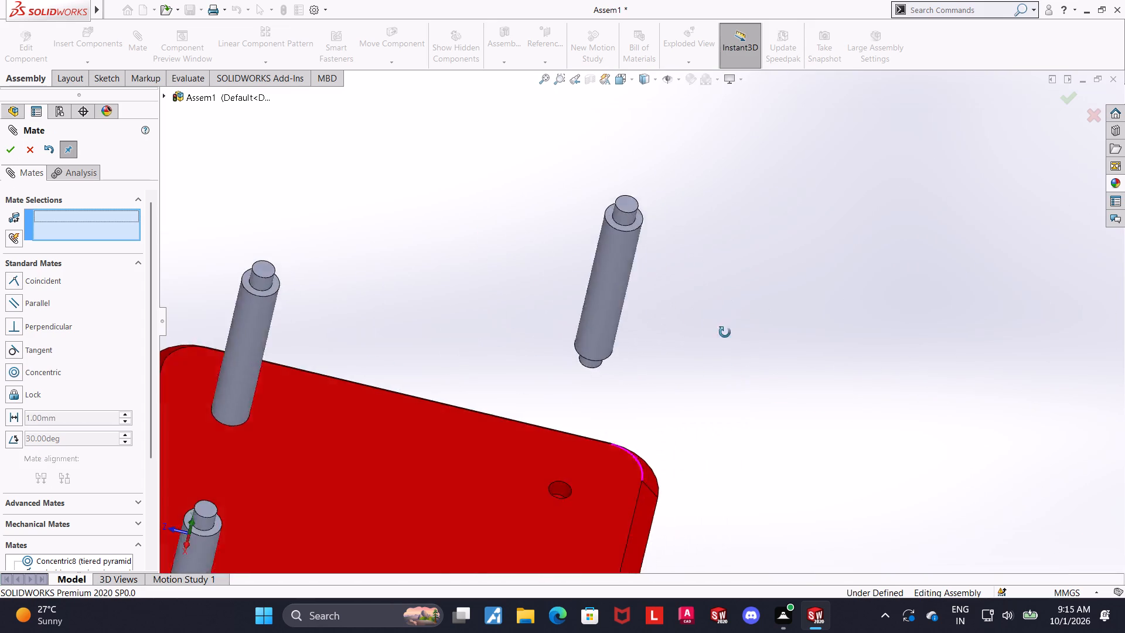
pyautogui.moveTo(725, 332); pyautogui.dragTo(703, 159, button='middle')
pyautogui.scroll(-5, 540, 241)
pyautogui.click(538, 287)
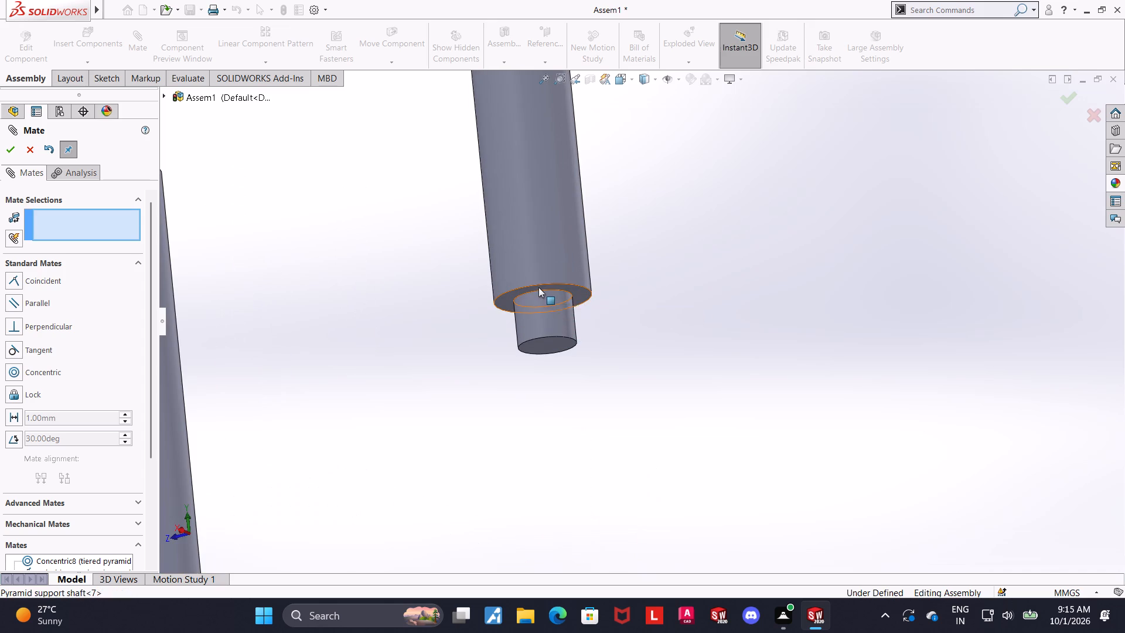
pyautogui.scroll(5, 754, 312)
pyautogui.moveTo(747, 313); pyautogui.dragTo(722, 483, button='middle')
pyautogui.keyDown('ctrl'); pyautogui.click(597, 376); pyautogui.keyUp('ctrl')
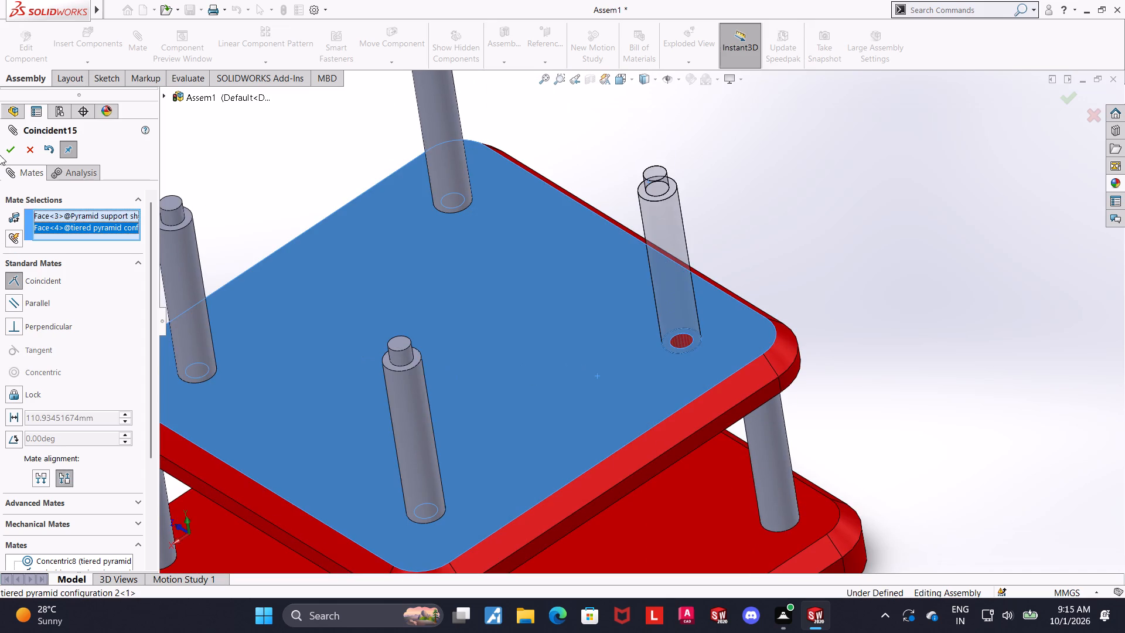
pyautogui.click(9, 144)
pyautogui.scroll(5, 996, 301)
pyautogui.click(816, 262)
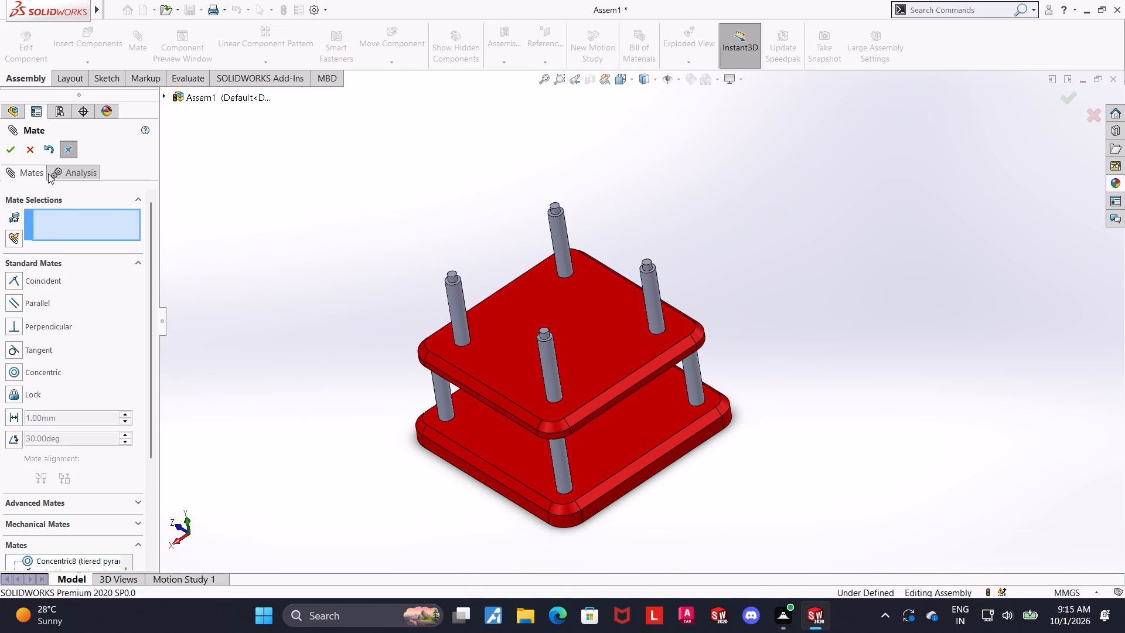
pyautogui.click(35, 151)
# Insert the tiered pyramid configuration 3 plate into the assembly above the four upper shafts.
pyautogui.click(109, 39)
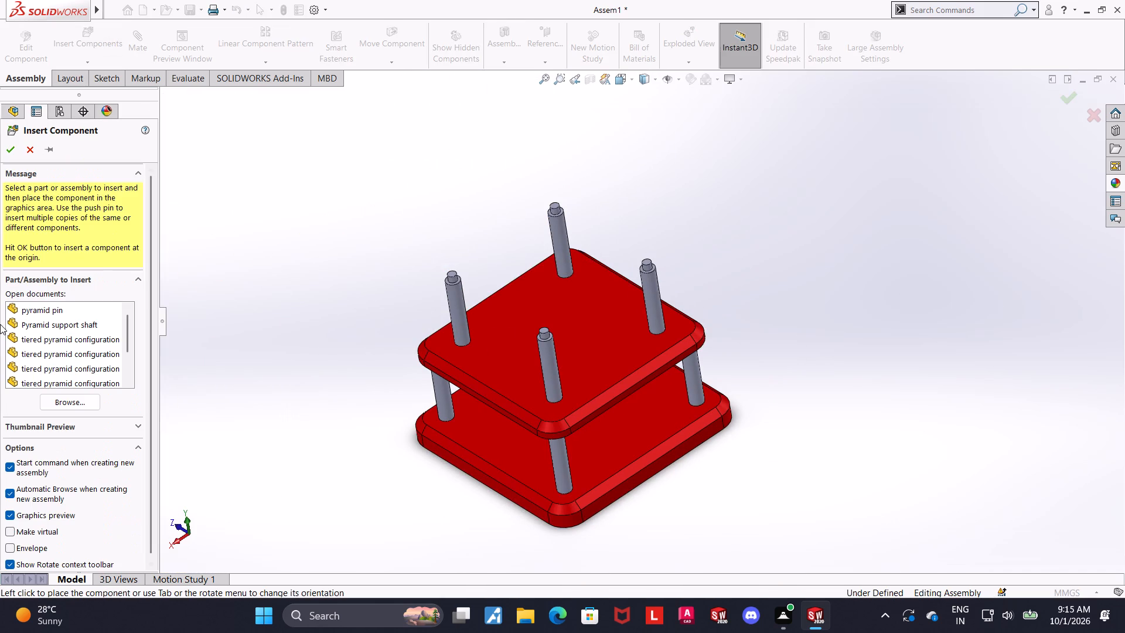
pyautogui.scroll(-3, 0, 326)
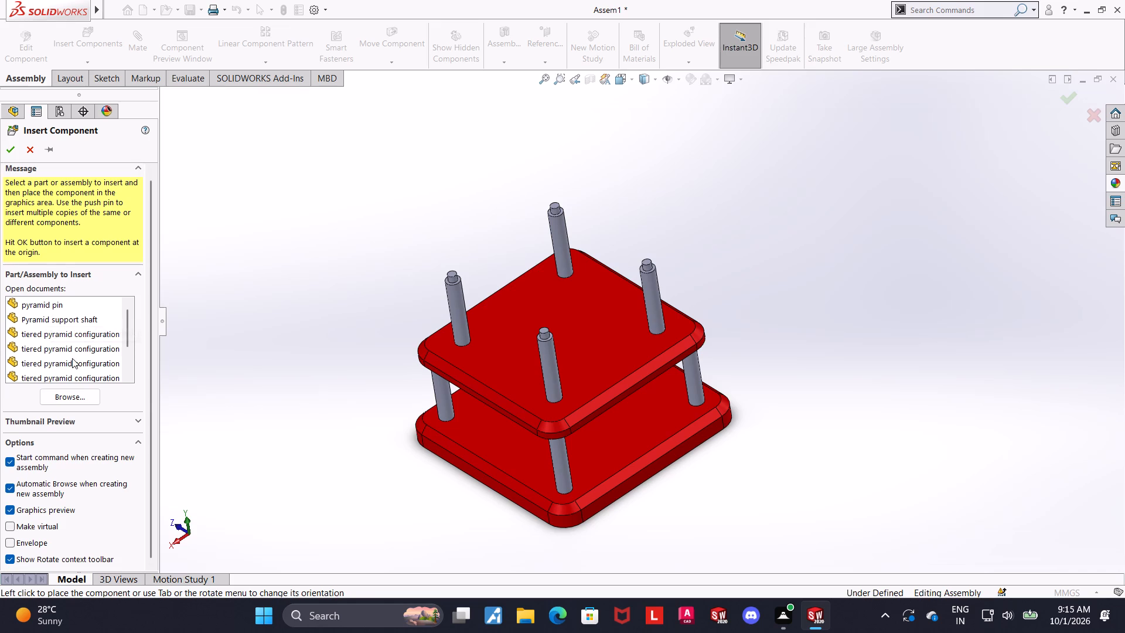
pyautogui.scroll(-1, 69, 368)
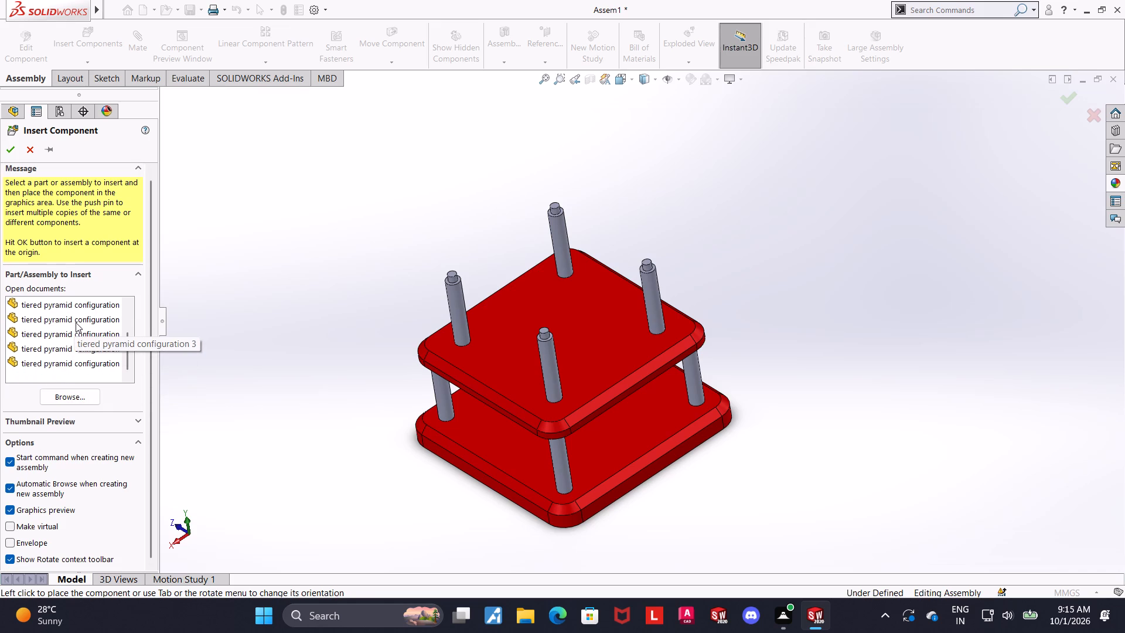
pyautogui.scroll(1, 76, 325)
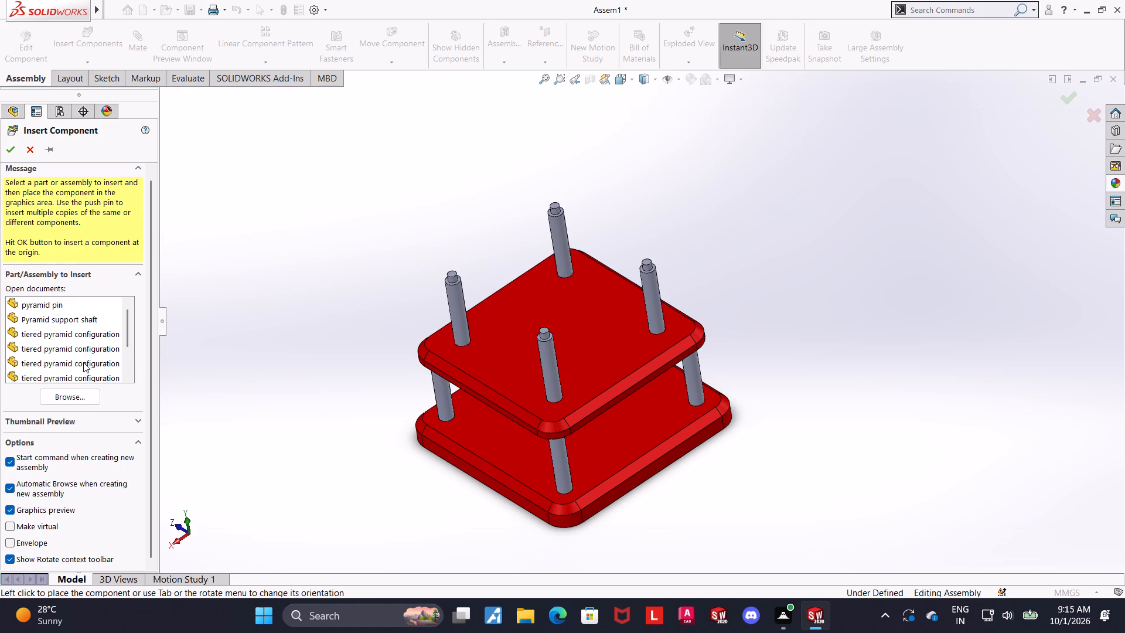
pyautogui.click(80, 364)
pyautogui.click(528, 194)
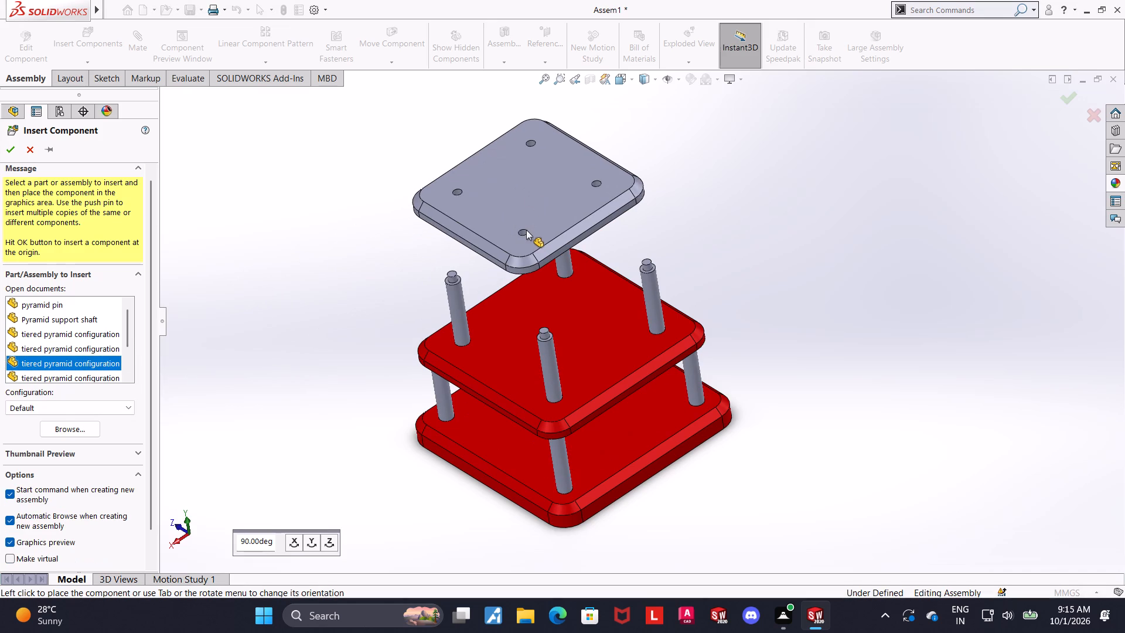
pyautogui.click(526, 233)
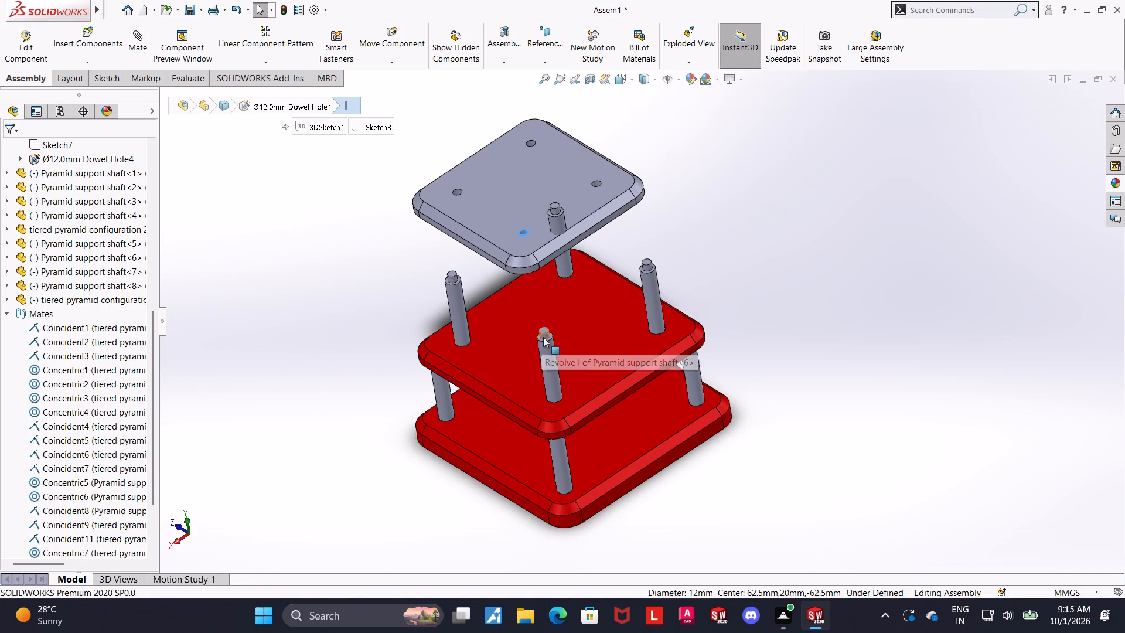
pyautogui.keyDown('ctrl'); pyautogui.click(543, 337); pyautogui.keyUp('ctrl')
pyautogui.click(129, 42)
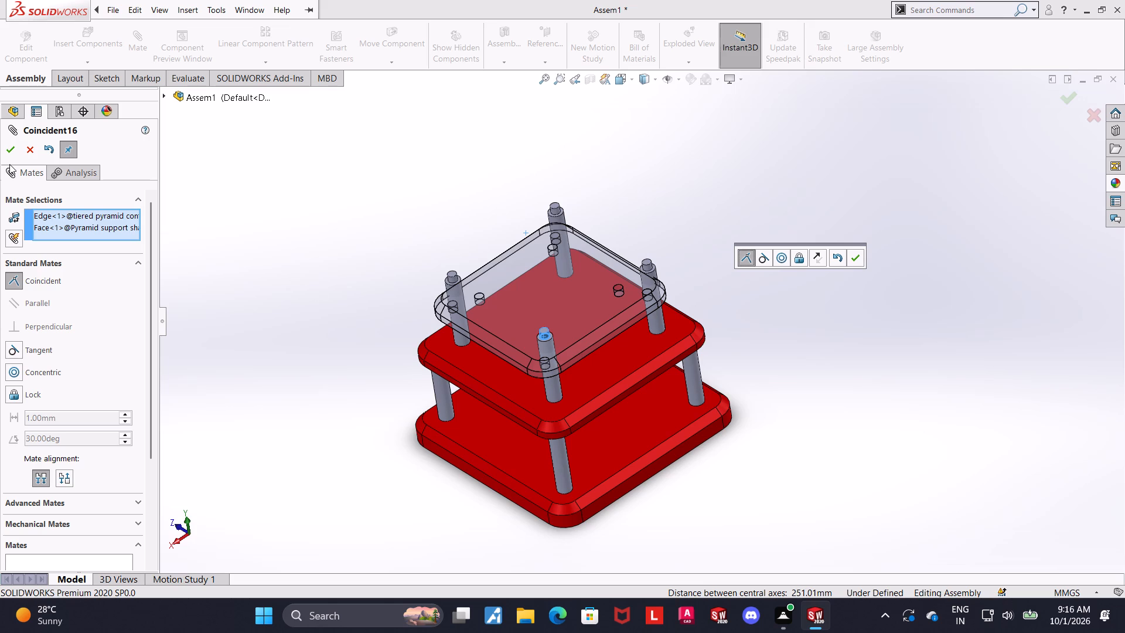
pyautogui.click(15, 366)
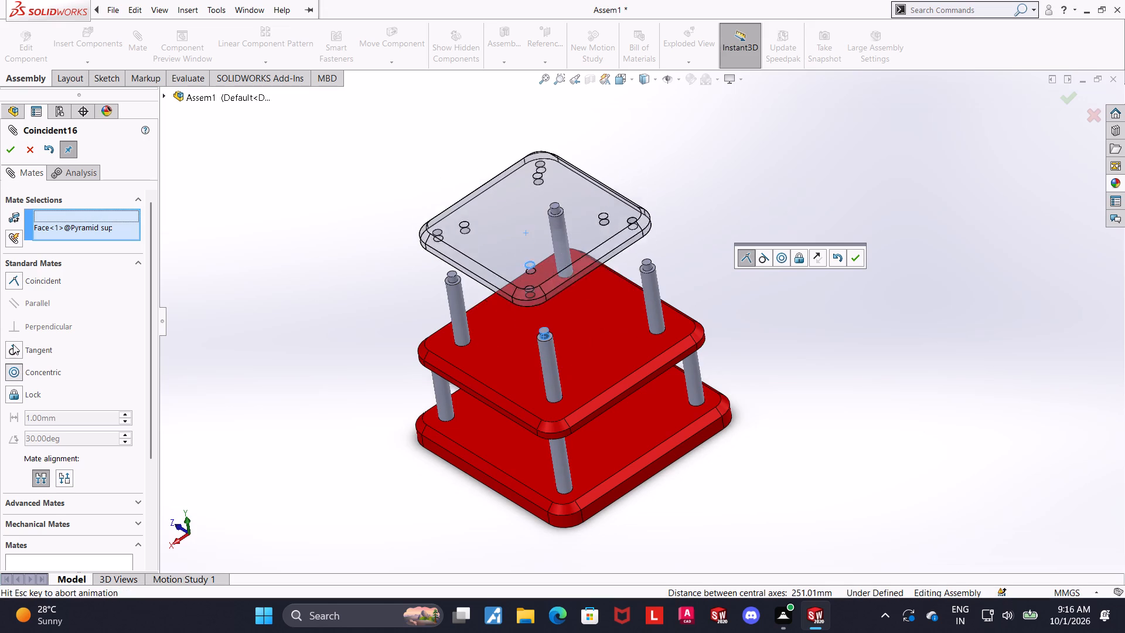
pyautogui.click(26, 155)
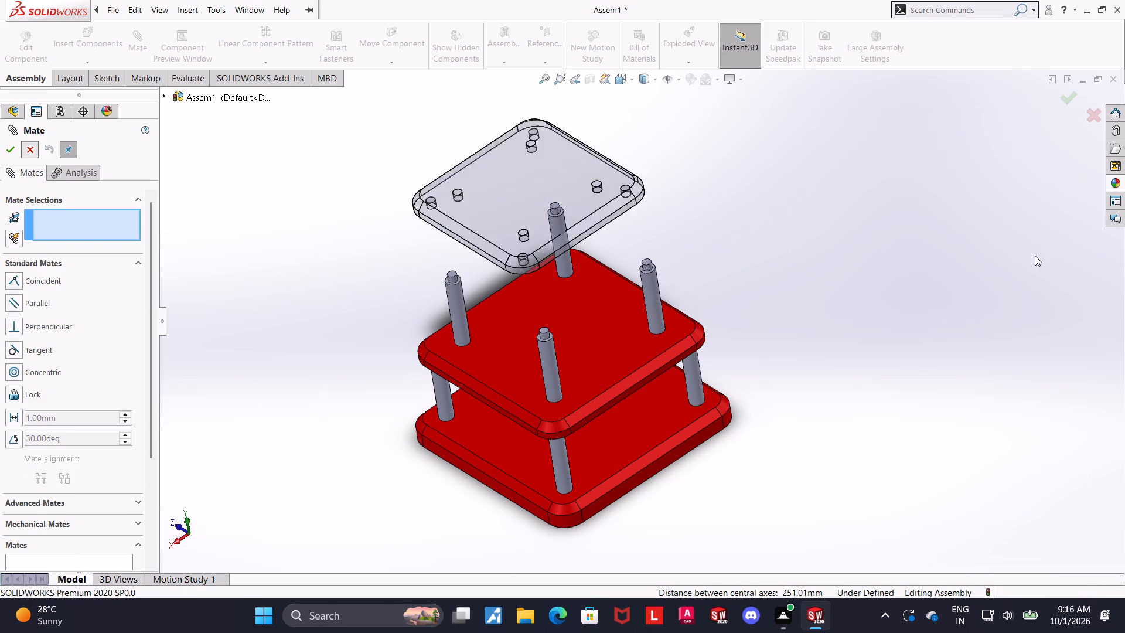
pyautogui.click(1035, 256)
# Raise the tiered pyramid configuration 3 plate and mate its front corner hole concentric with the top pin of Pyramid support shaft<6>.
pyautogui.moveTo(768, 261); pyautogui.dragTo(779, 106, button='middle')
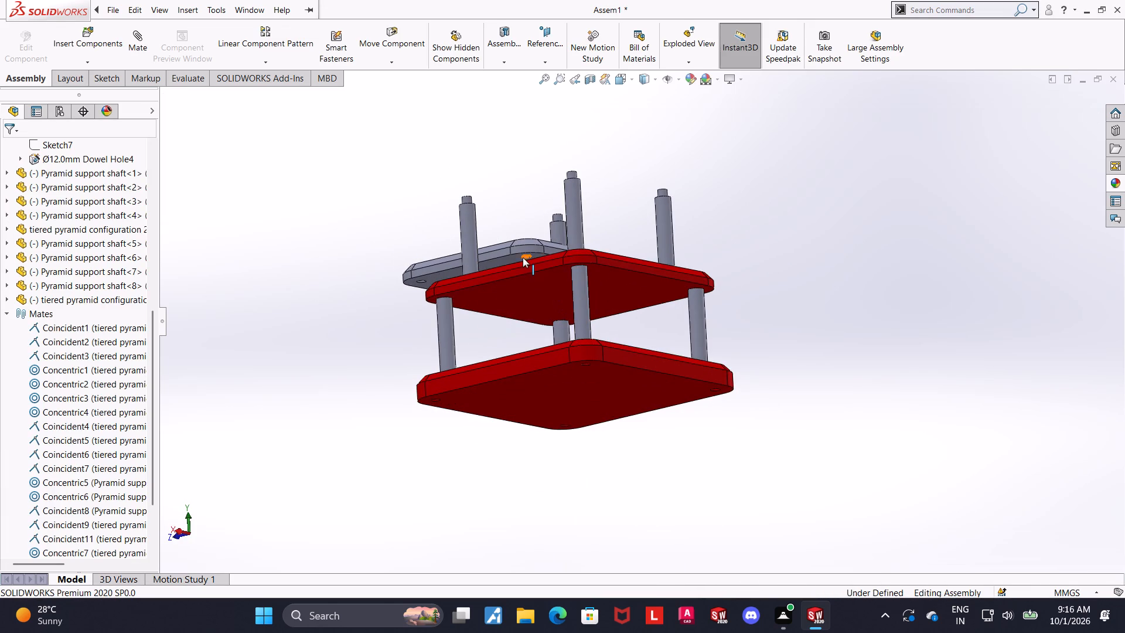
pyautogui.moveTo(507, 260); pyautogui.dragTo(568, 128)
pyautogui.click(711, 173)
pyautogui.scroll(-4, 625, 126)
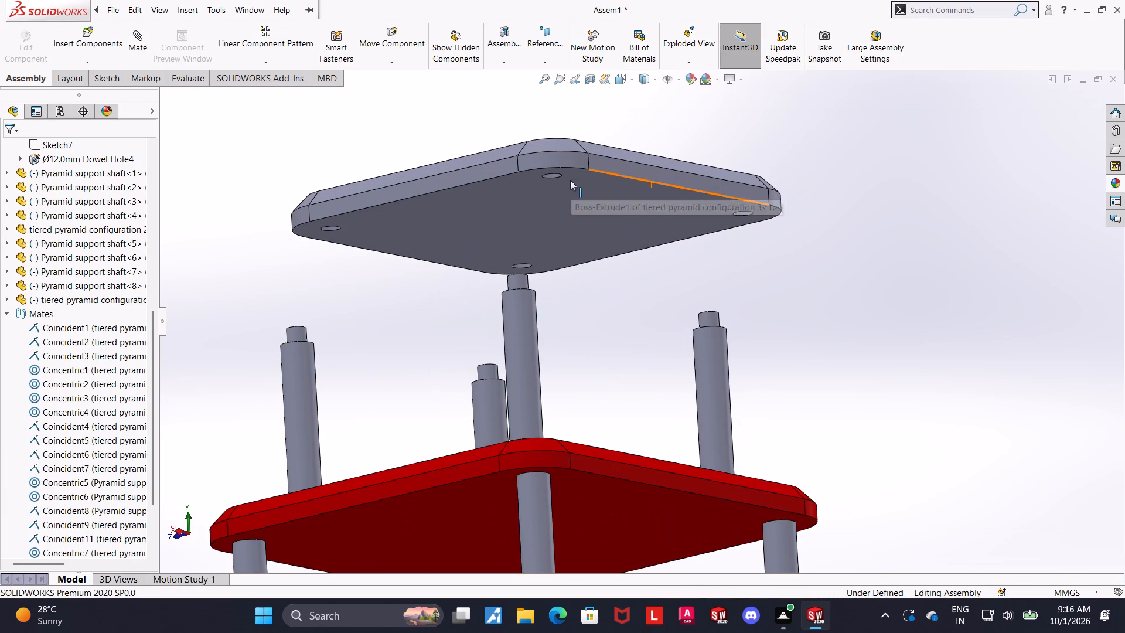
pyautogui.moveTo(561, 185); pyautogui.dragTo(566, 139, button='middle')
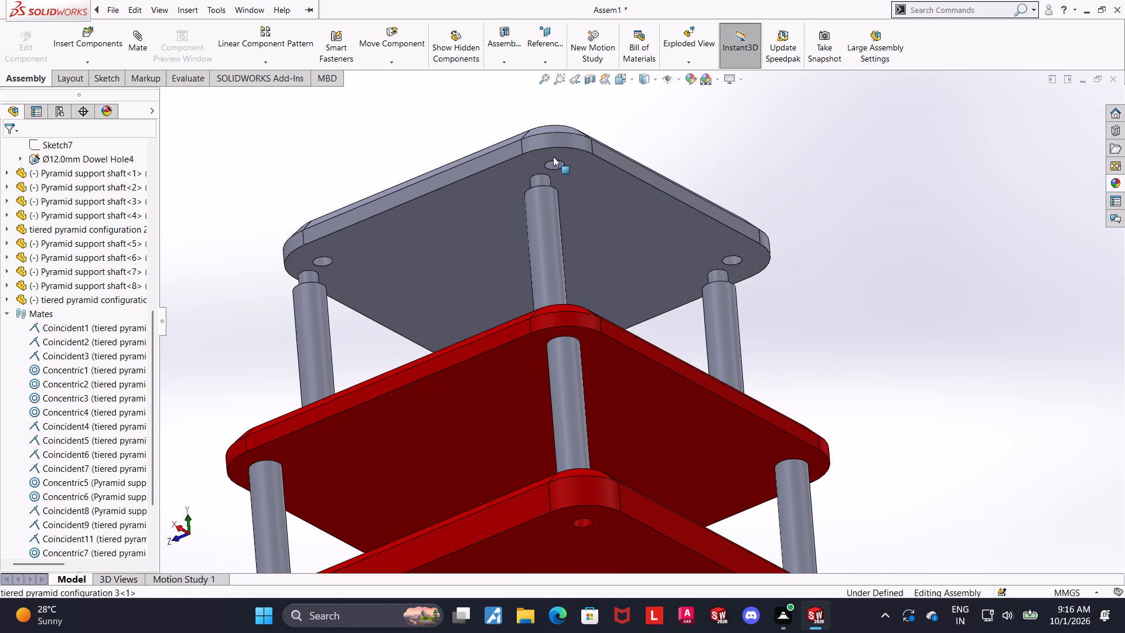
pyautogui.click(557, 164)
pyautogui.keyDown('ctrl'); pyautogui.click(543, 179); pyautogui.keyUp('ctrl')
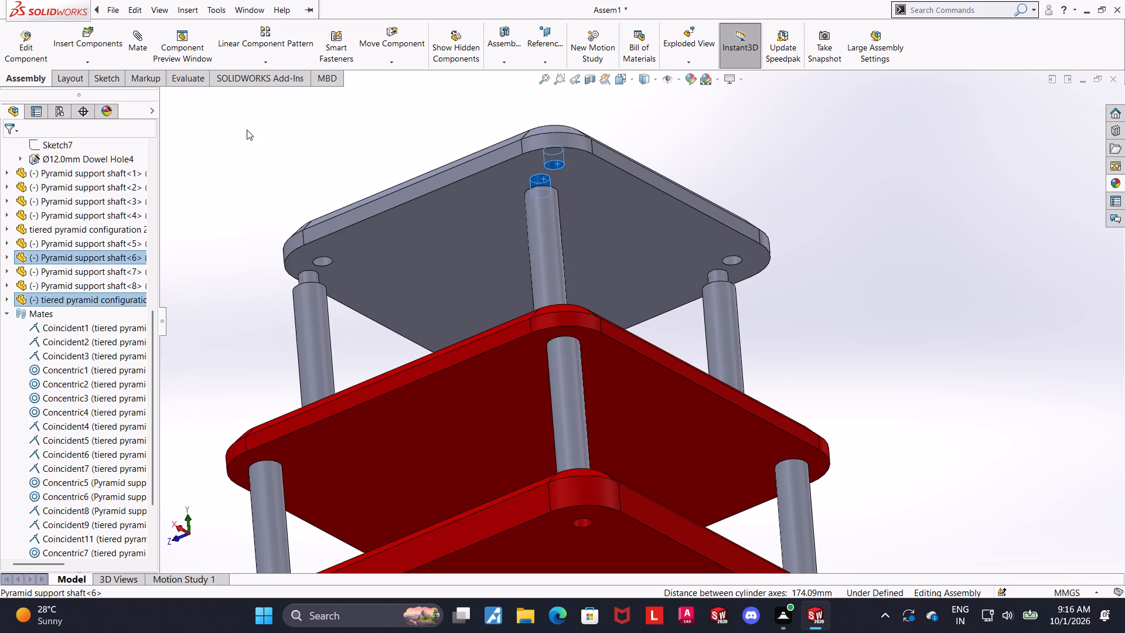
pyautogui.click(129, 55)
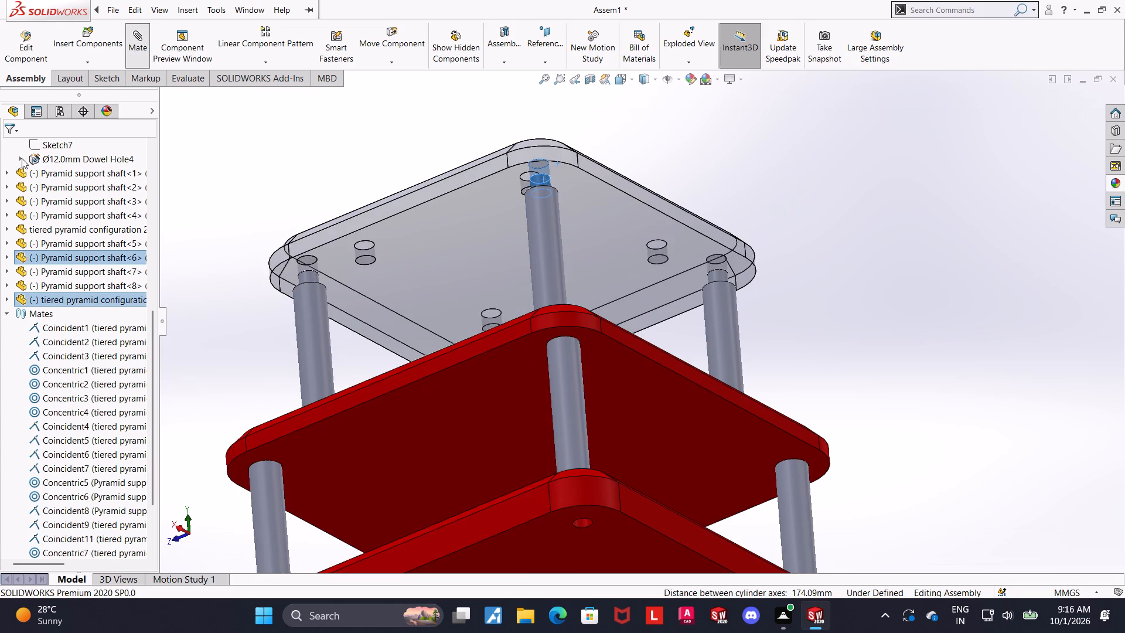
pyautogui.click(7, 148)
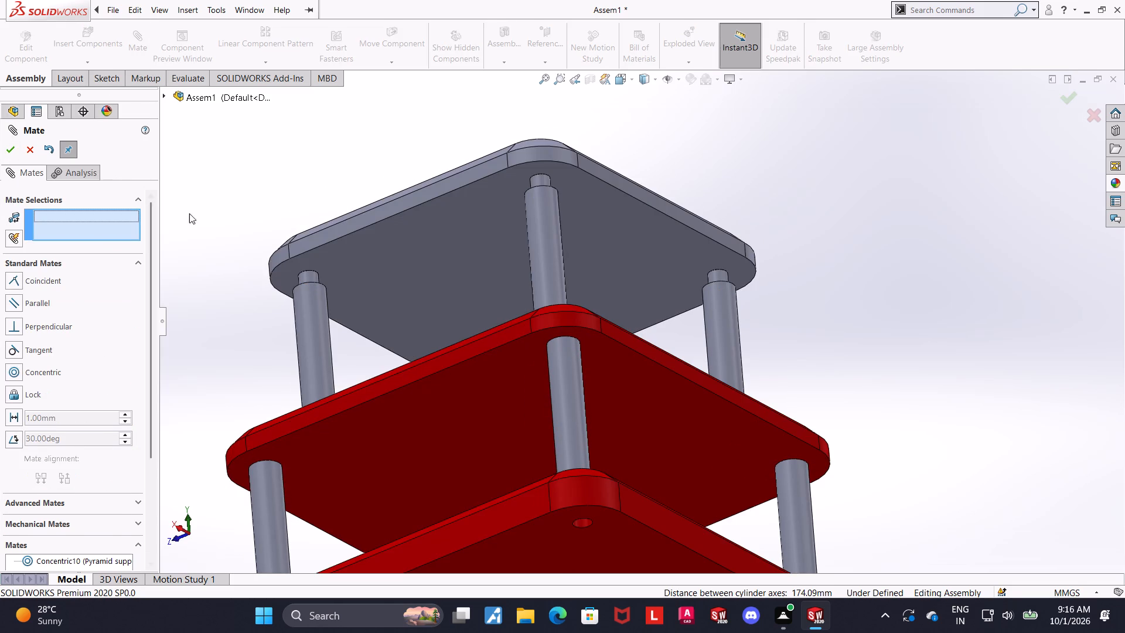
# Raise the tiered pyramid configuration 3 plate and mate its corner hole concentric with the top pin of Pyramid support shaft<8>.
pyautogui.moveTo(383, 276); pyautogui.dragTo(387, 188)
pyautogui.click(308, 201)
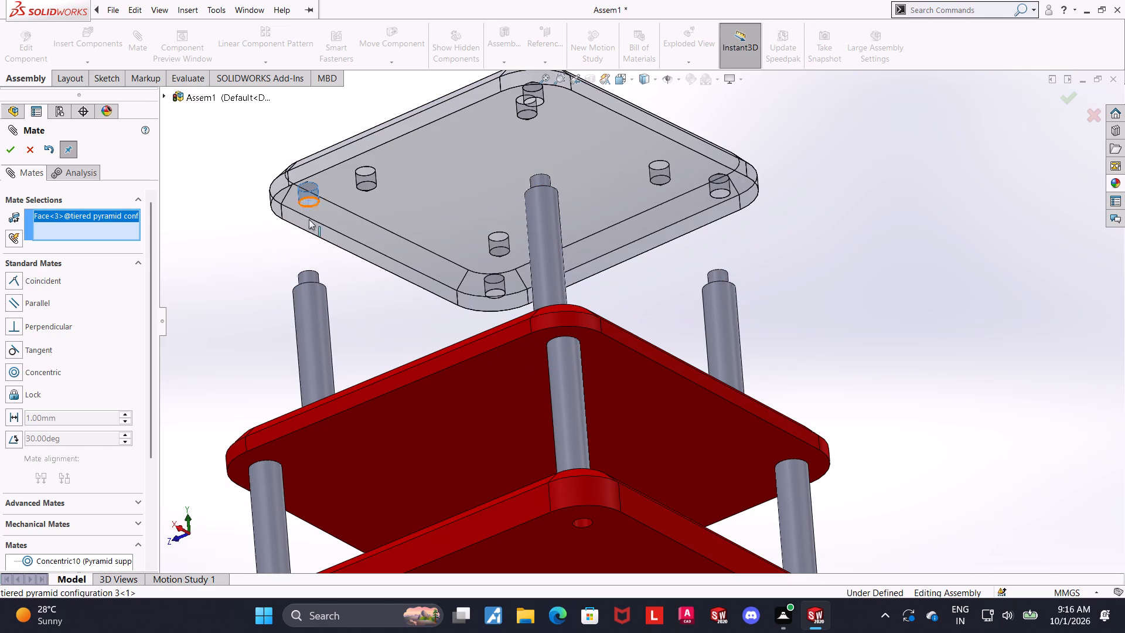
pyautogui.keyDown('ctrl'); pyautogui.click(313, 275); pyautogui.keyUp('ctrl')
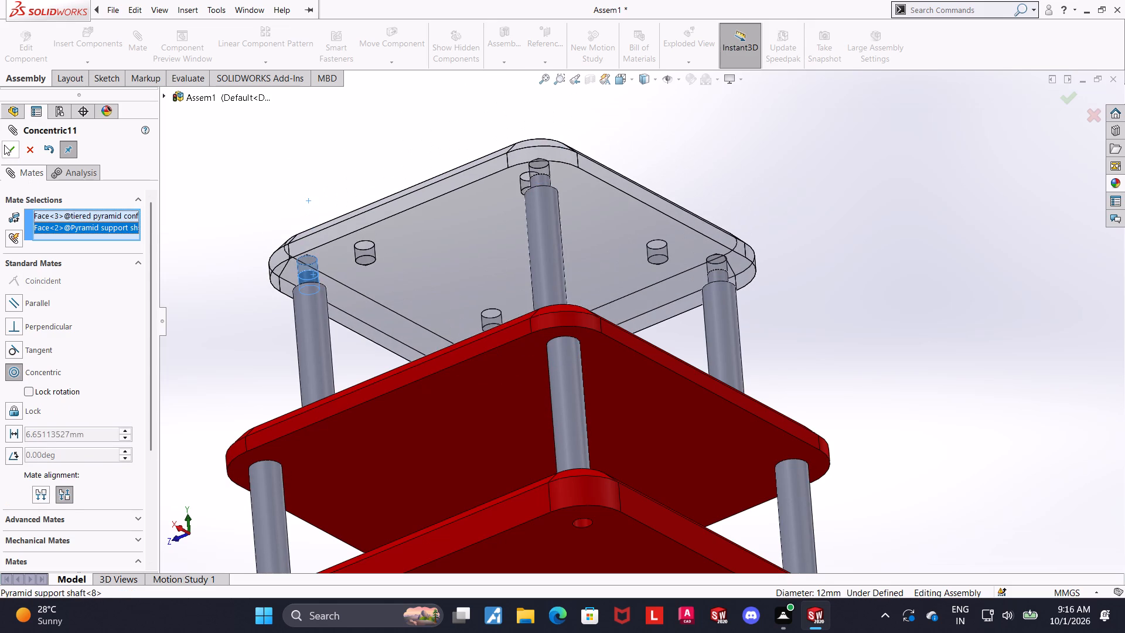
pyautogui.click(11, 154)
# Mate the underside of the tiered pyramid configuration 3 plate coincident with the upper shoulder edge of Pyramid support shaft<8>.
pyautogui.scroll(3, 561, 224)
pyautogui.scroll(-5, 500, 249)
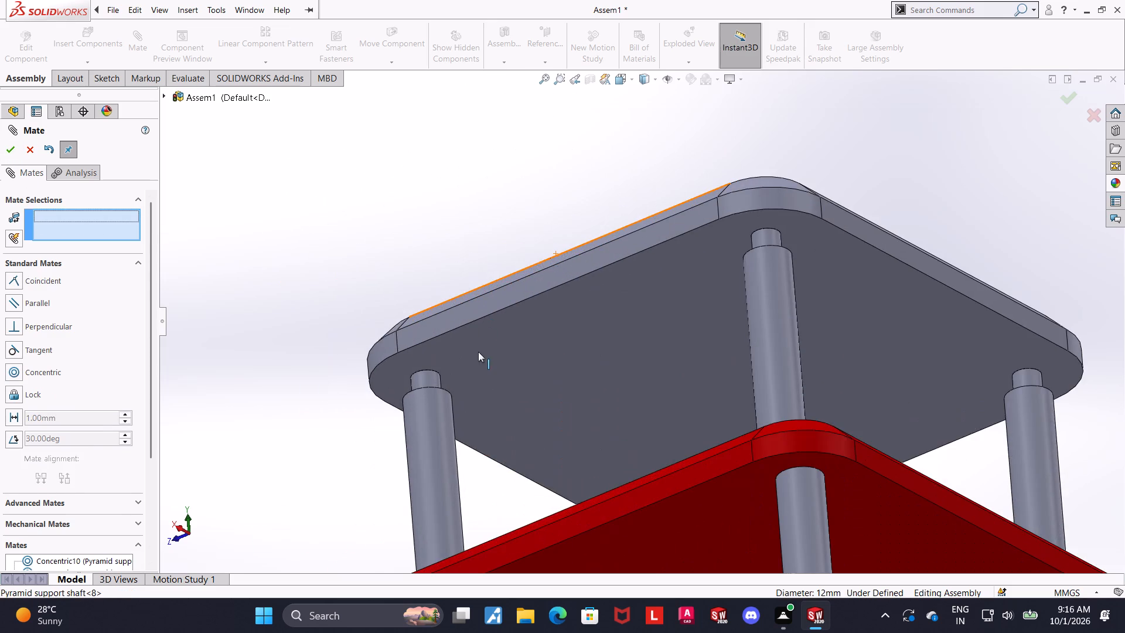
pyautogui.click(478, 352)
pyautogui.moveTo(480, 363); pyautogui.dragTo(486, 450, button='middle')
pyautogui.moveTo(486, 455); pyautogui.dragTo(491, 527, button='middle')
pyautogui.moveTo(438, 435); pyautogui.dragTo(439, 425, button='middle')
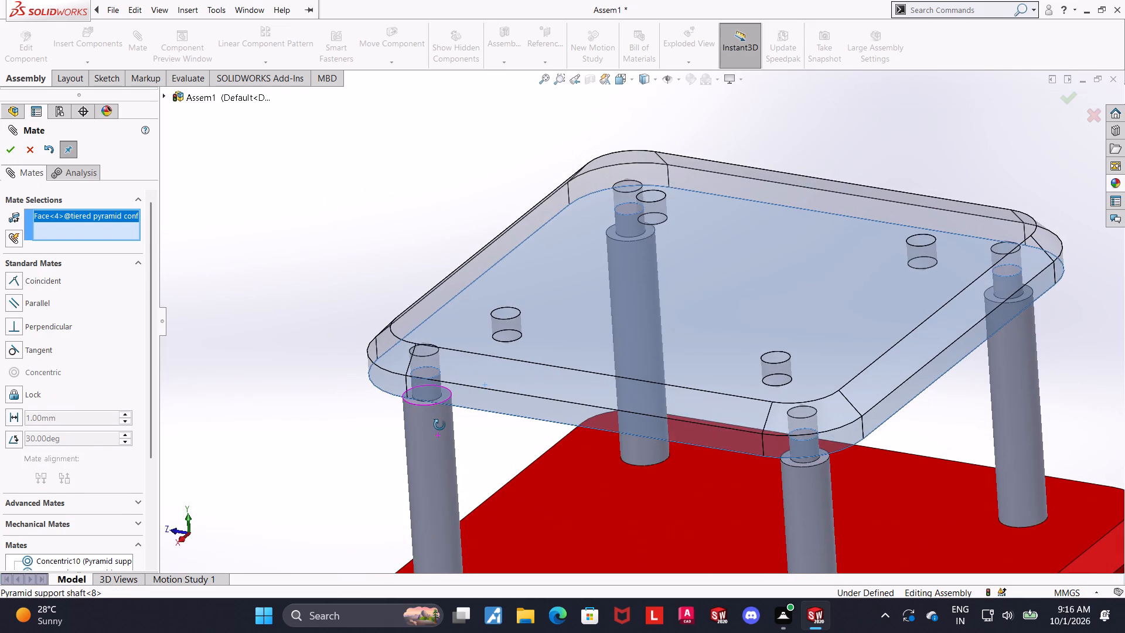
pyautogui.moveTo(439, 425); pyautogui.dragTo(439, 424, button='middle')
pyautogui.keyDown('ctrl'); pyautogui.click(419, 403); pyautogui.keyUp('ctrl')
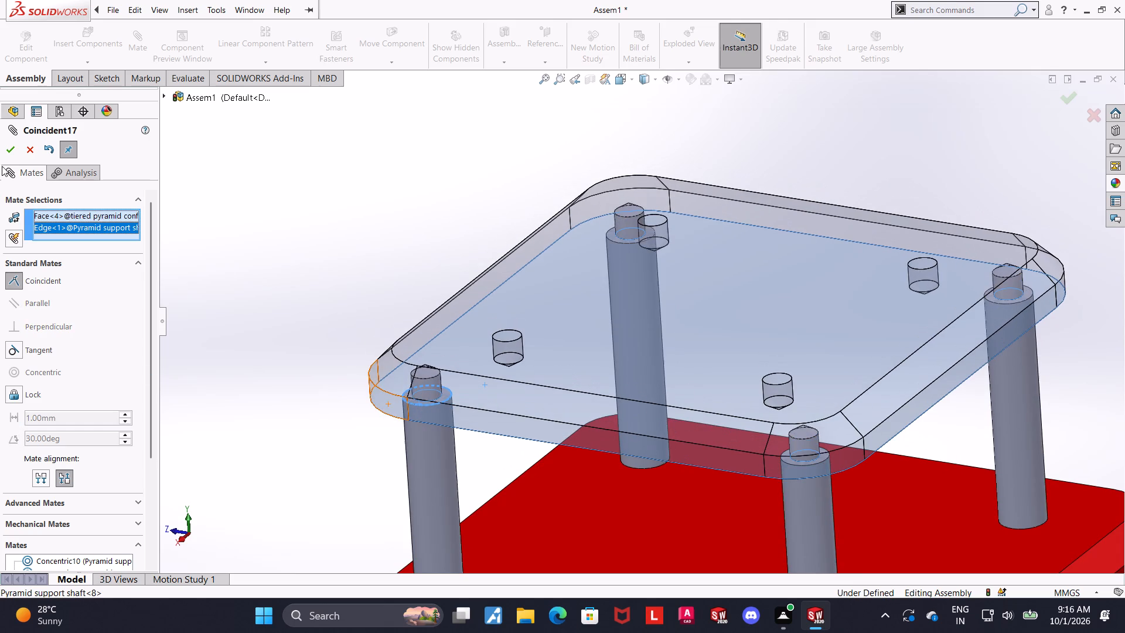
pyautogui.click(9, 153)
pyautogui.scroll(2, 641, 276)
pyautogui.moveTo(793, 328); pyautogui.dragTo(602, 423)
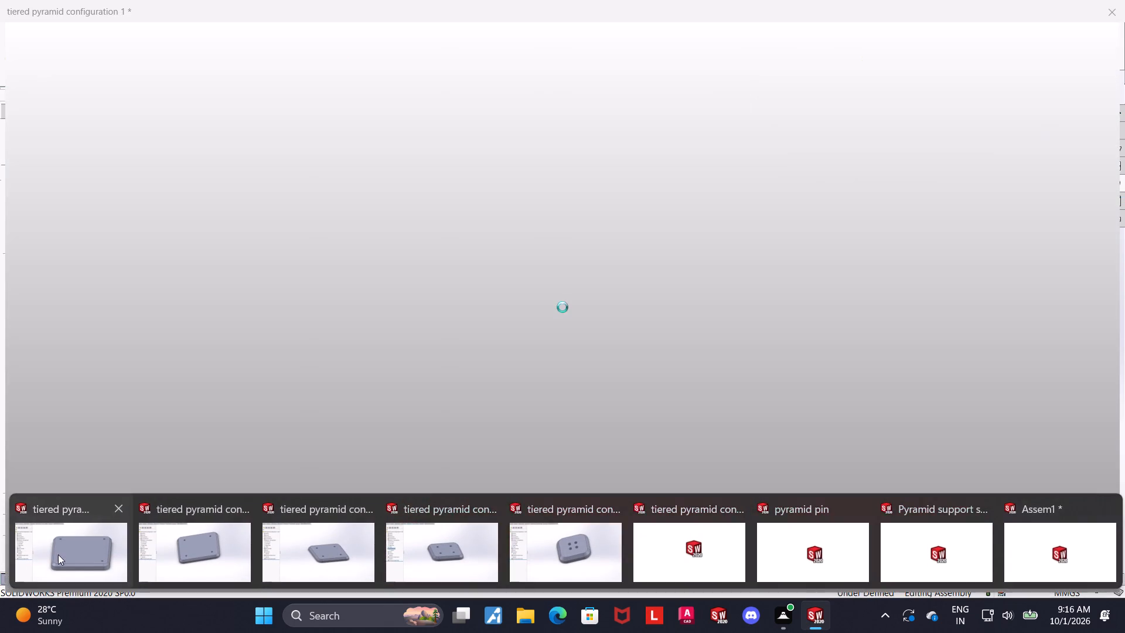
# Examine the open tiered pyramid configuration 1, 2 and 3 part documents, and return to the Assem1 assembly.
pyautogui.click(58, 554)
pyautogui.scroll(3, 603, 355)
pyautogui.scroll(2, 985, 374)
pyautogui.click(985, 374)
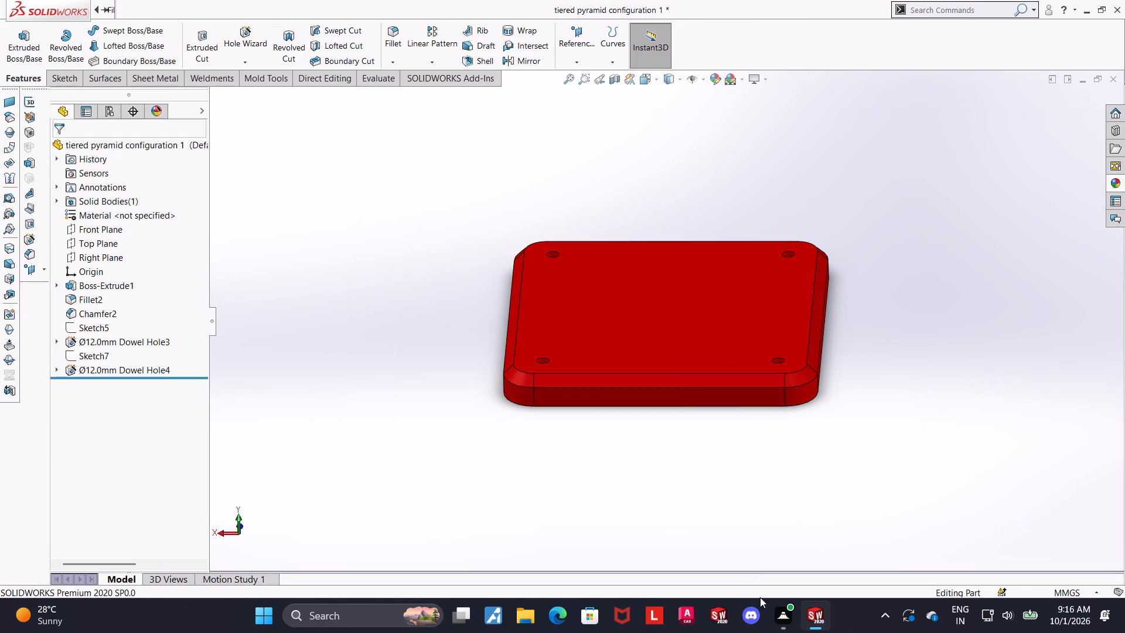
pyautogui.click(209, 550)
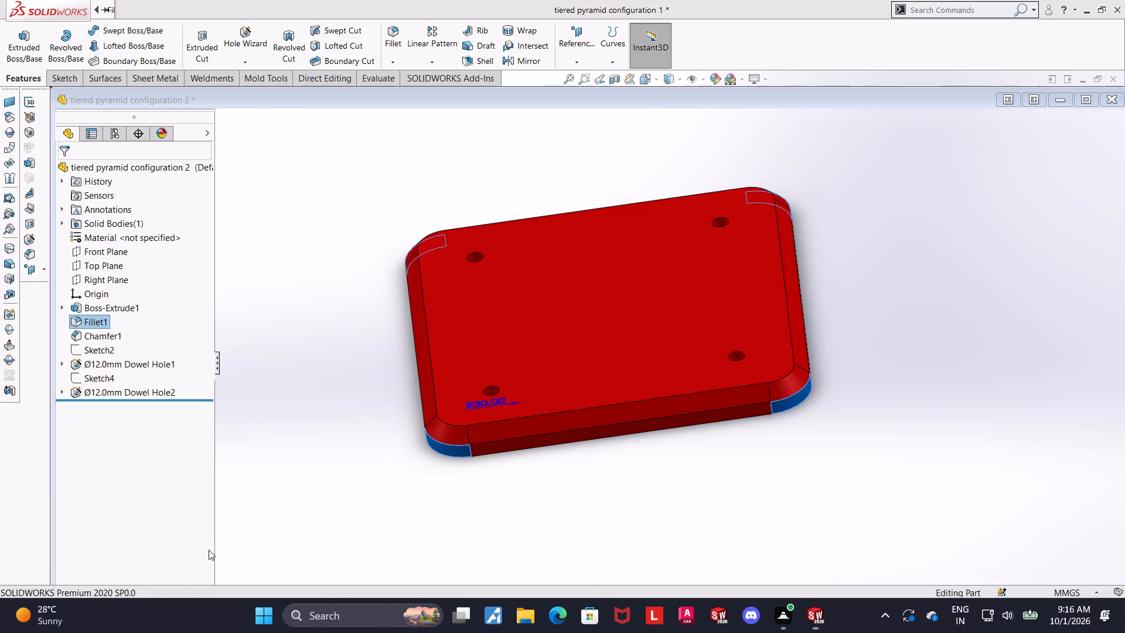
pyautogui.click(959, 381)
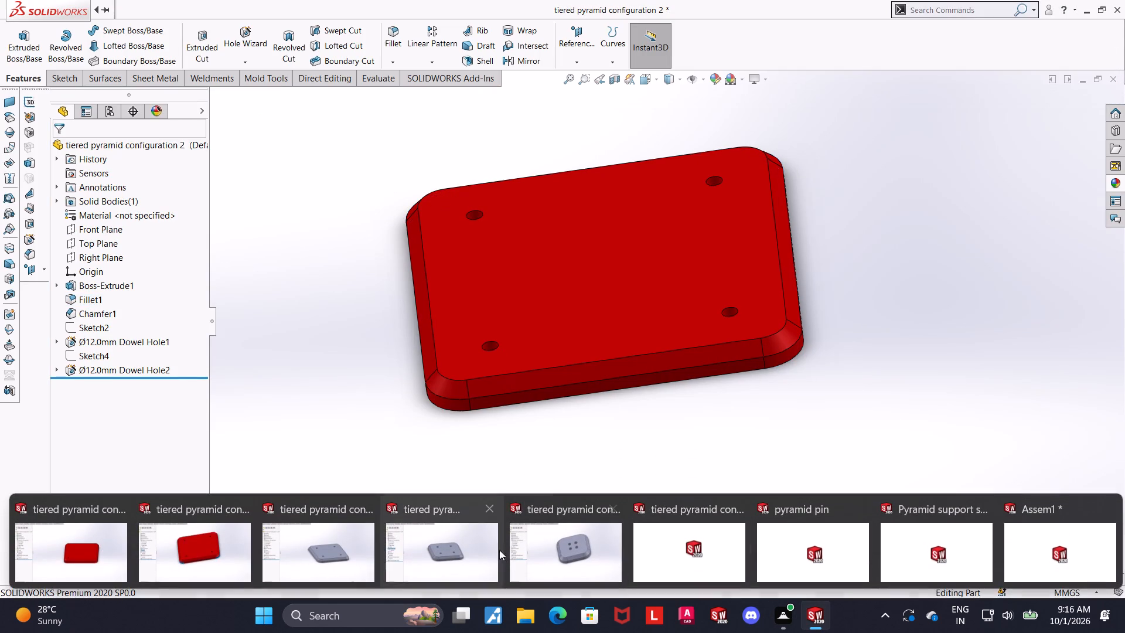
pyautogui.click(319, 543)
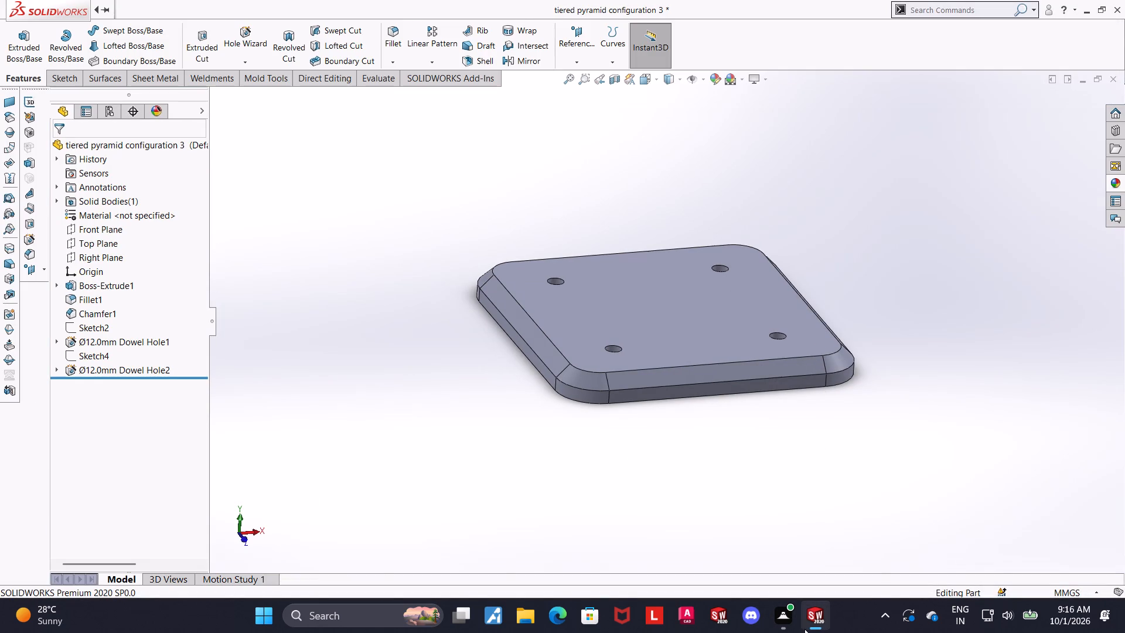
pyautogui.click(1021, 563)
# Apply the standard red colour to the tiered pyramid configuration 3 plate at part document level.
pyautogui.scroll(5, 844, 400)
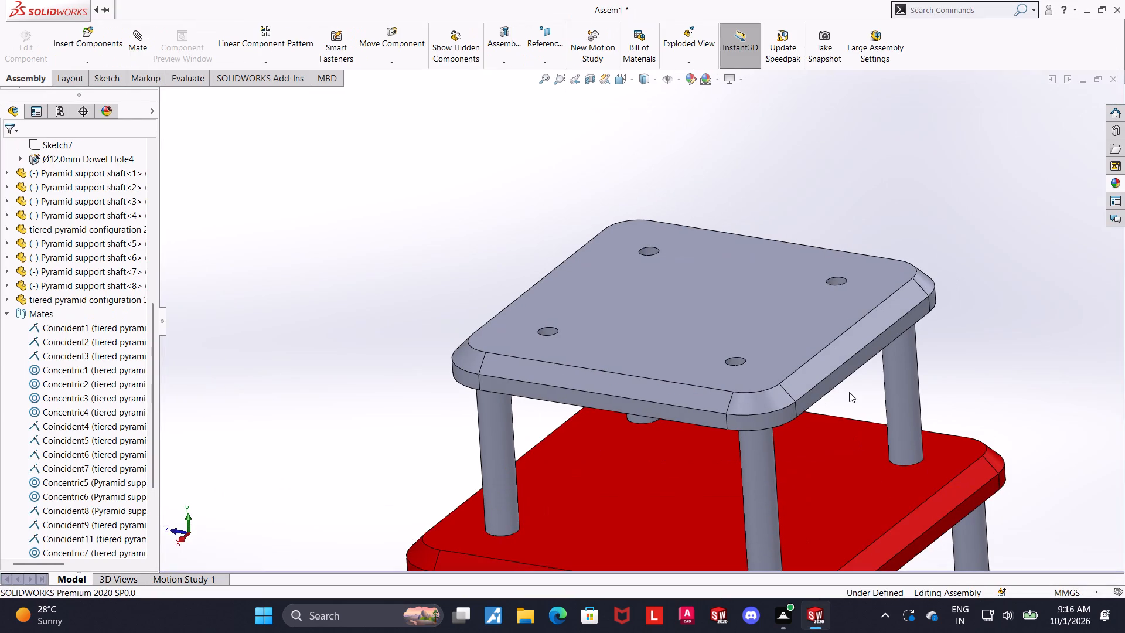
pyautogui.scroll(4, 888, 415)
pyautogui.scroll(-4, 857, 390)
pyautogui.rightClick(383, 201)
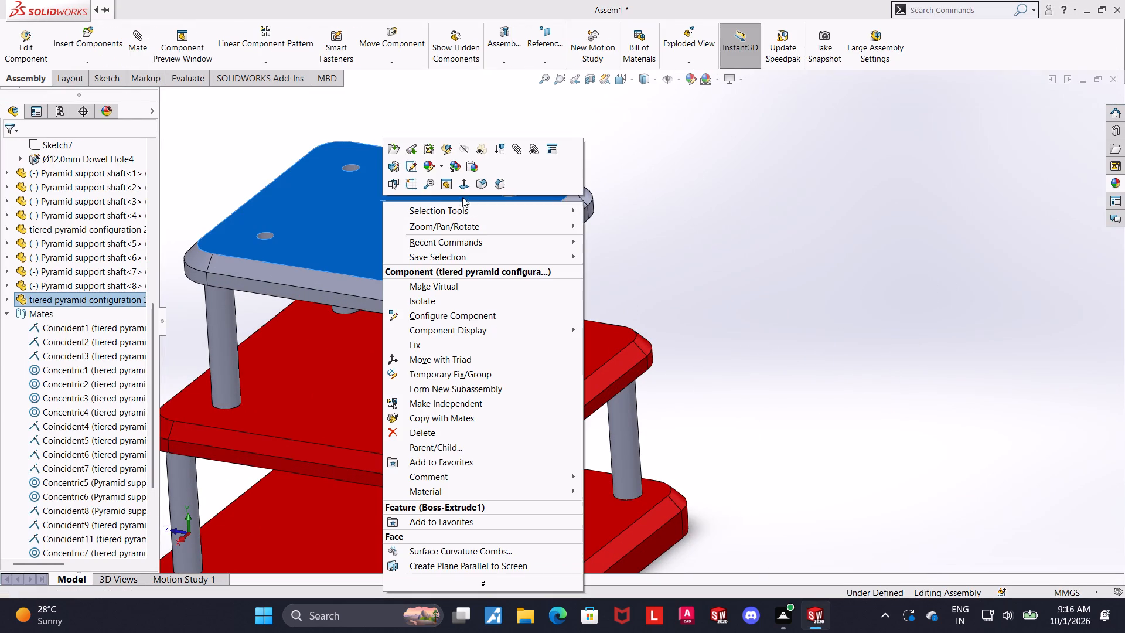
pyautogui.click(426, 172)
pyautogui.click(491, 245)
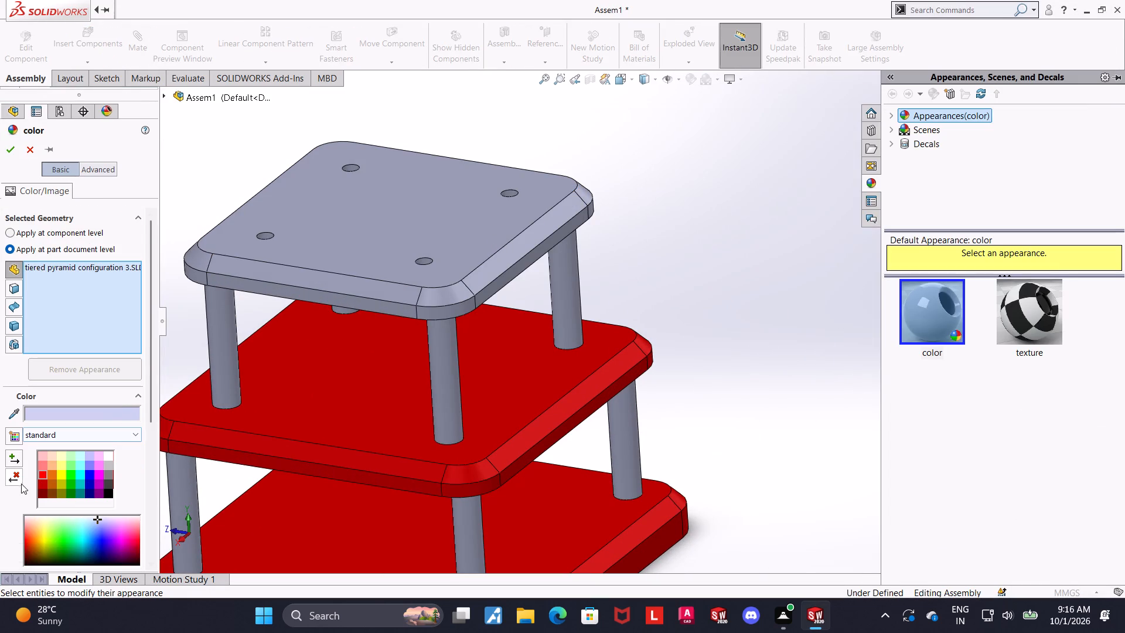
pyautogui.click(40, 477)
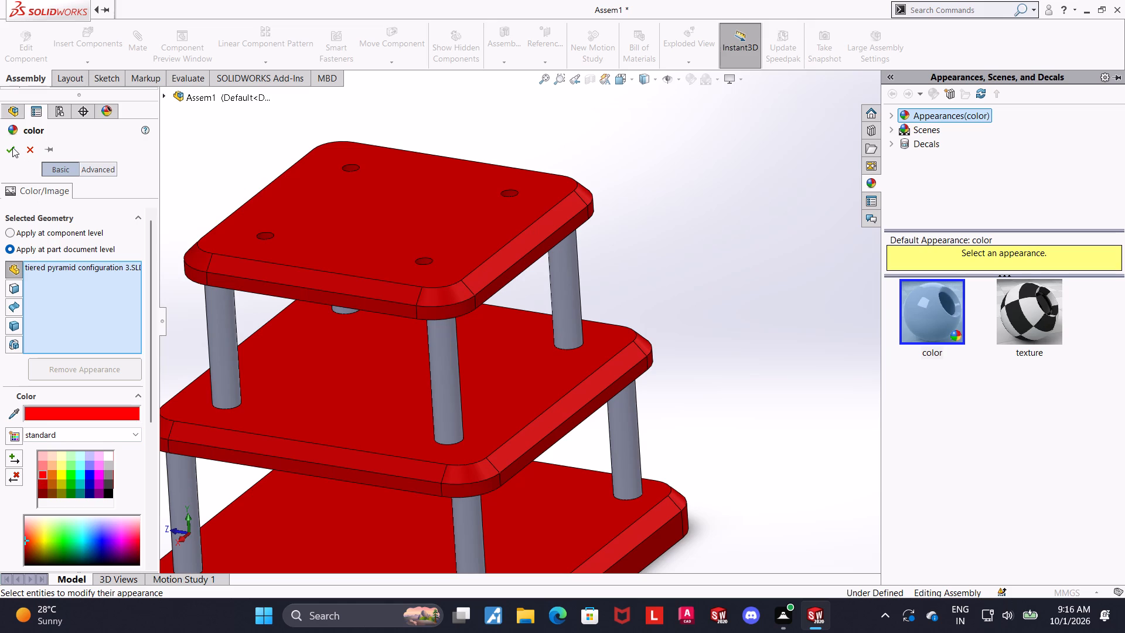
pyautogui.click(12, 147)
# Insert a Pyramid support shaft beside the top plate and make three more copies of it for the next tier.
pyautogui.scroll(4, 653, 245)
pyautogui.click(673, 281)
pyautogui.scroll(-3, 613, 273)
pyautogui.moveTo(615, 268); pyautogui.dragTo(612, 284, button='middle')
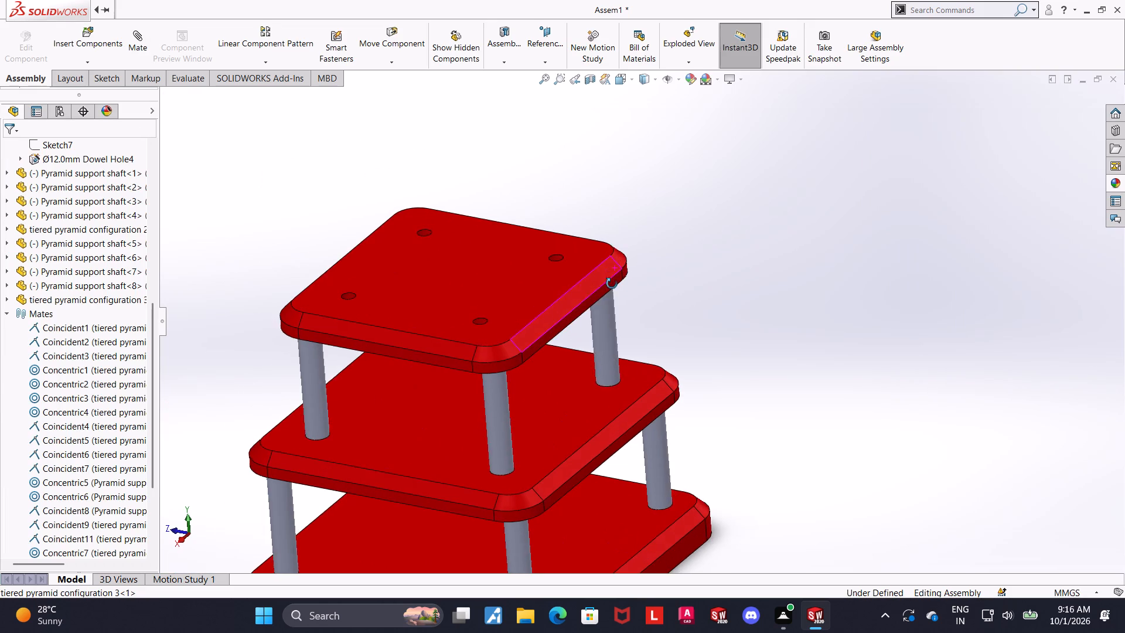
pyautogui.moveTo(612, 284); pyautogui.dragTo(612, 284, button='middle')
pyautogui.click(108, 36)
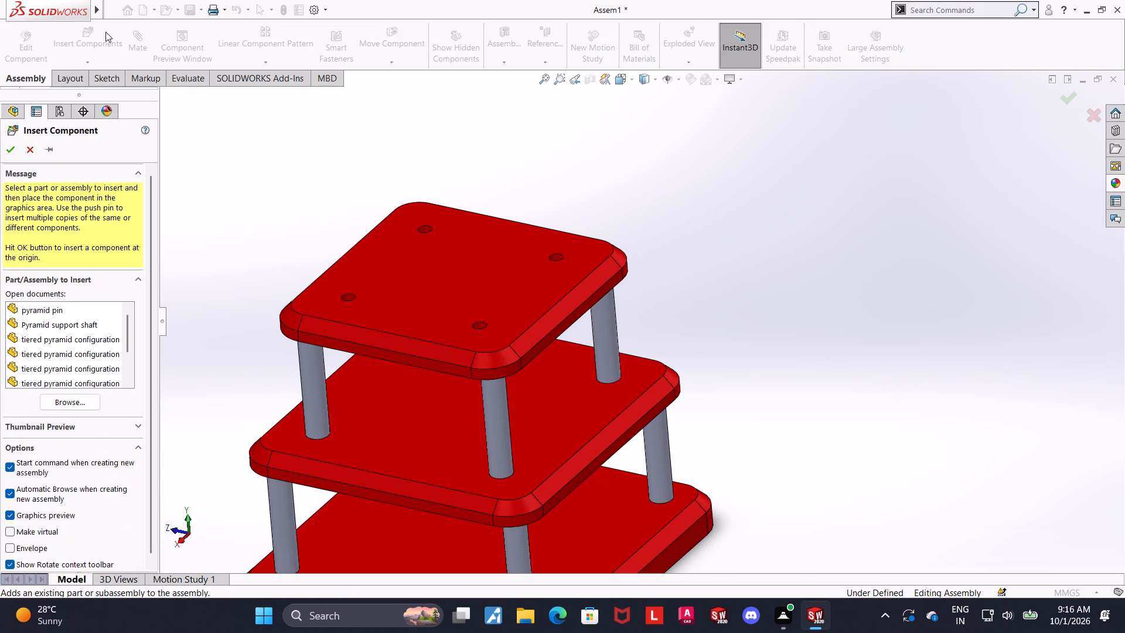
pyautogui.click(86, 328)
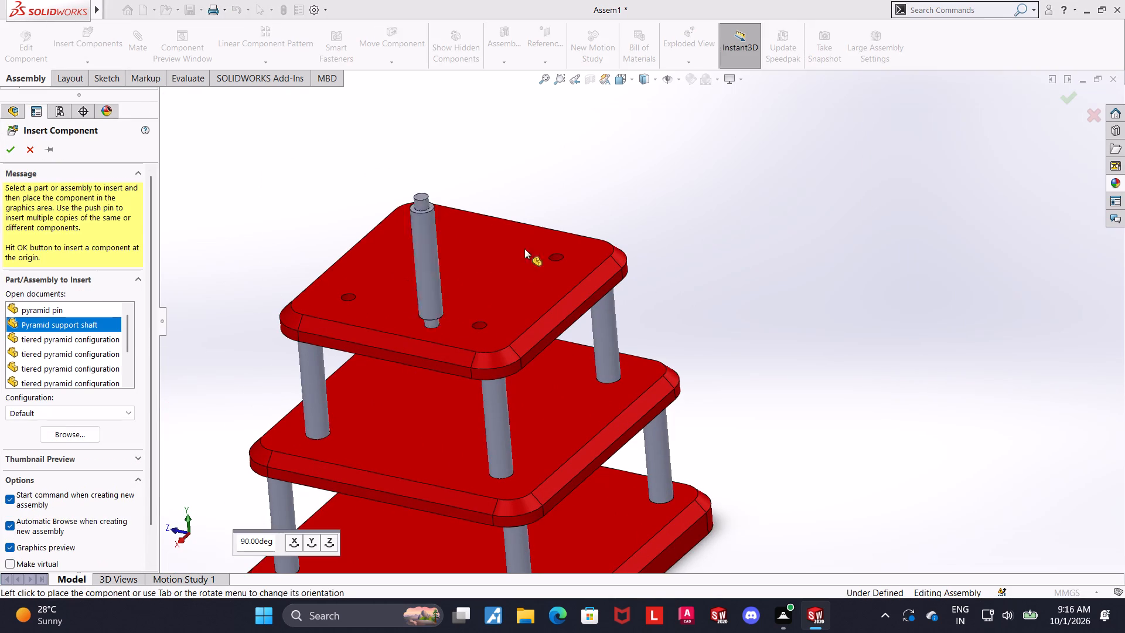
pyautogui.click(795, 222)
pyautogui.keyDown('ctrl'); pyautogui.moveTo(799, 253); pyautogui.dragTo(702, 205); pyautogui.keyUp('ctrl')
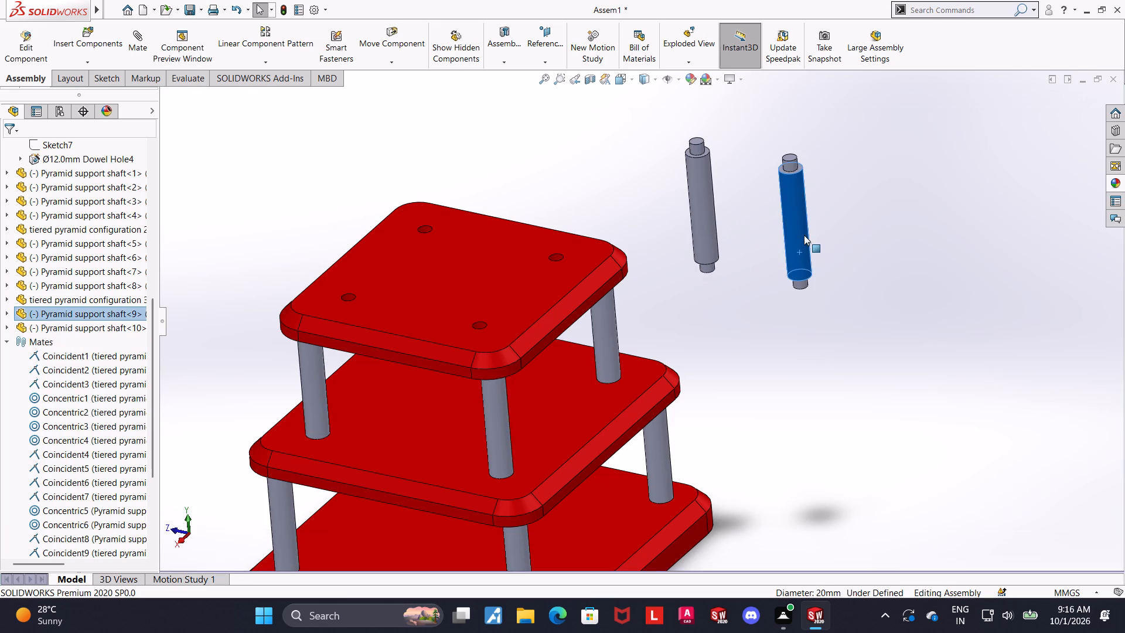
pyautogui.keyDown('ctrl'); pyautogui.moveTo(803, 234); pyautogui.dragTo(887, 227); pyautogui.keyUp('ctrl')
pyautogui.keyDown('ctrl'); pyautogui.moveTo(799, 243); pyautogui.dragTo(793, 312); pyautogui.keyUp('ctrl')
pyautogui.keyDown('ctrl'); pyautogui.click(847, 412); pyautogui.keyUp('ctrl')
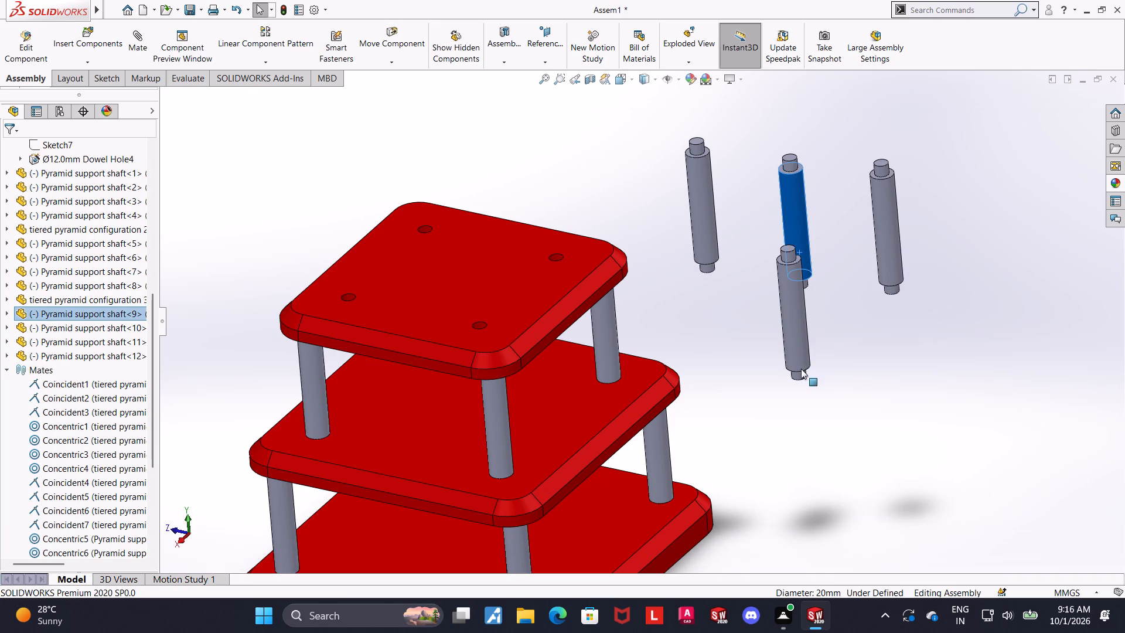
# Mate the lower pin of Pyramid support shaft<12> concentric with the top plate's front inner hole, and raise the shaft above the plate.
pyautogui.click(801, 375)
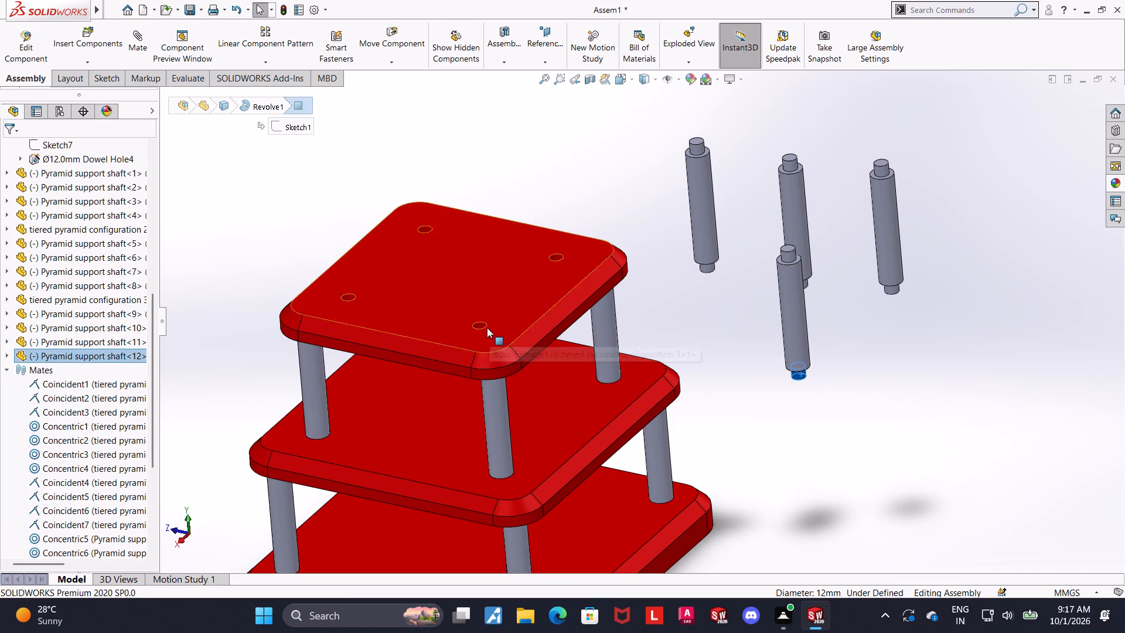
pyautogui.keyDown('ctrl'); pyautogui.click(482, 326); pyautogui.keyUp('ctrl')
pyautogui.click(131, 37)
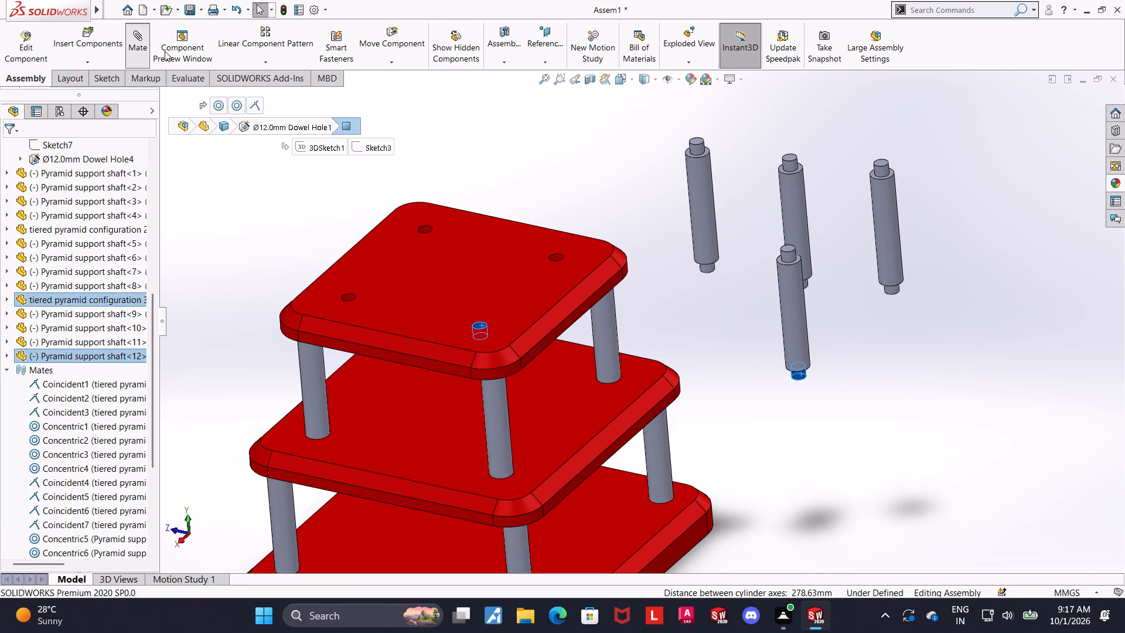
pyautogui.click(13, 152)
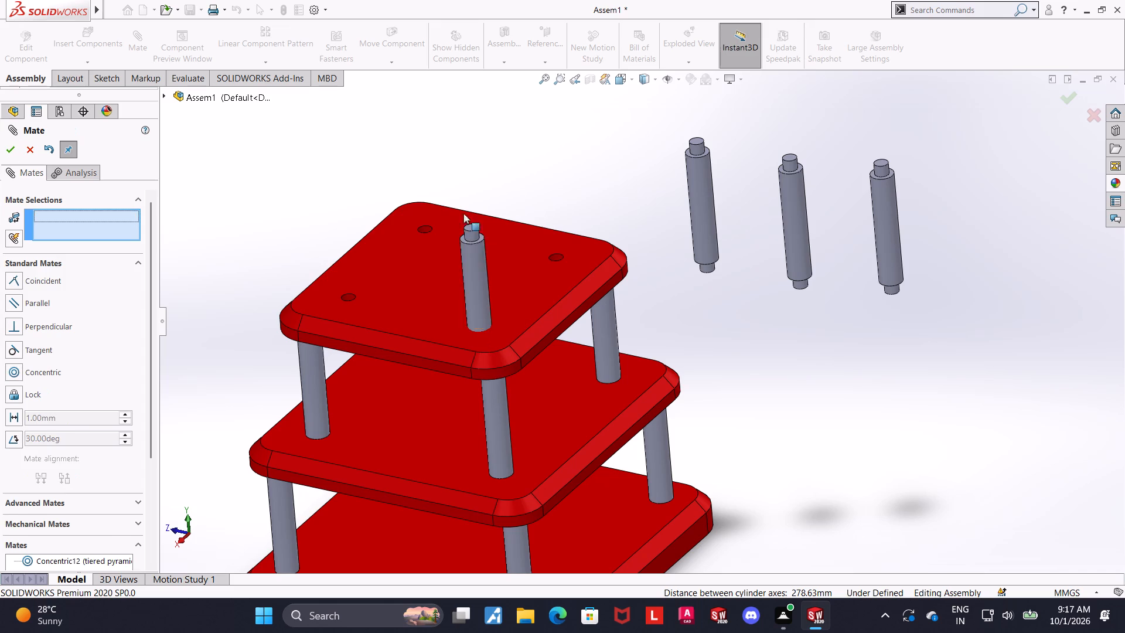
pyautogui.moveTo(482, 260); pyautogui.dragTo(489, 184)
pyautogui.click(677, 251)
# Mate the lower pin of Pyramid support shaft<10> concentric with the top plate's left inner hole.
pyautogui.click(710, 268)
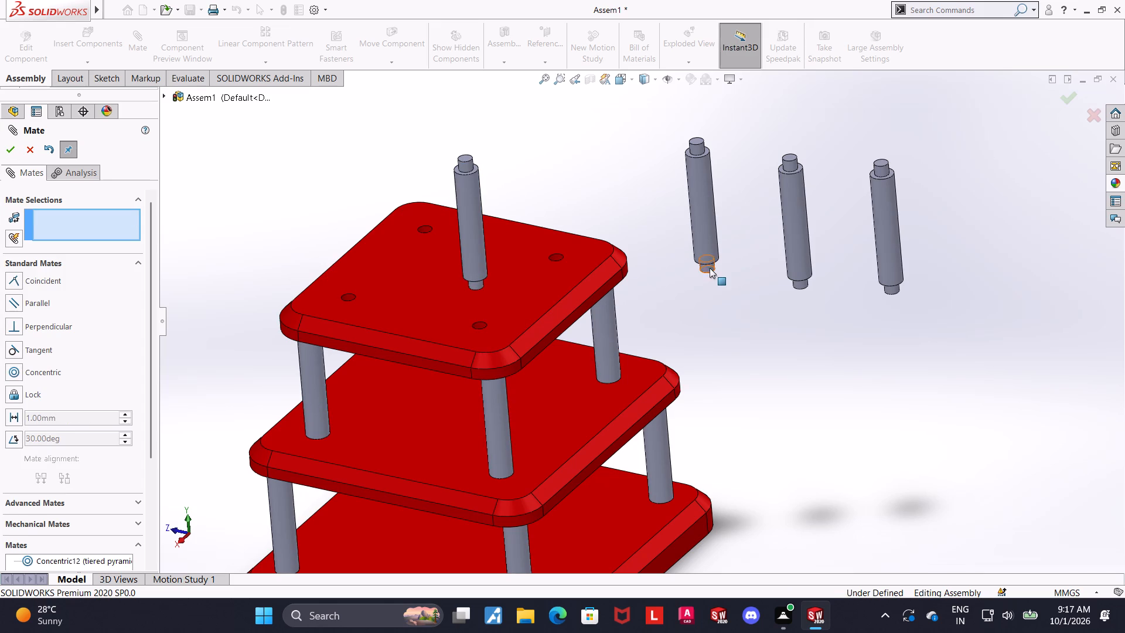
pyautogui.keyDown('ctrl'); pyautogui.click(347, 298); pyautogui.keyUp('ctrl')
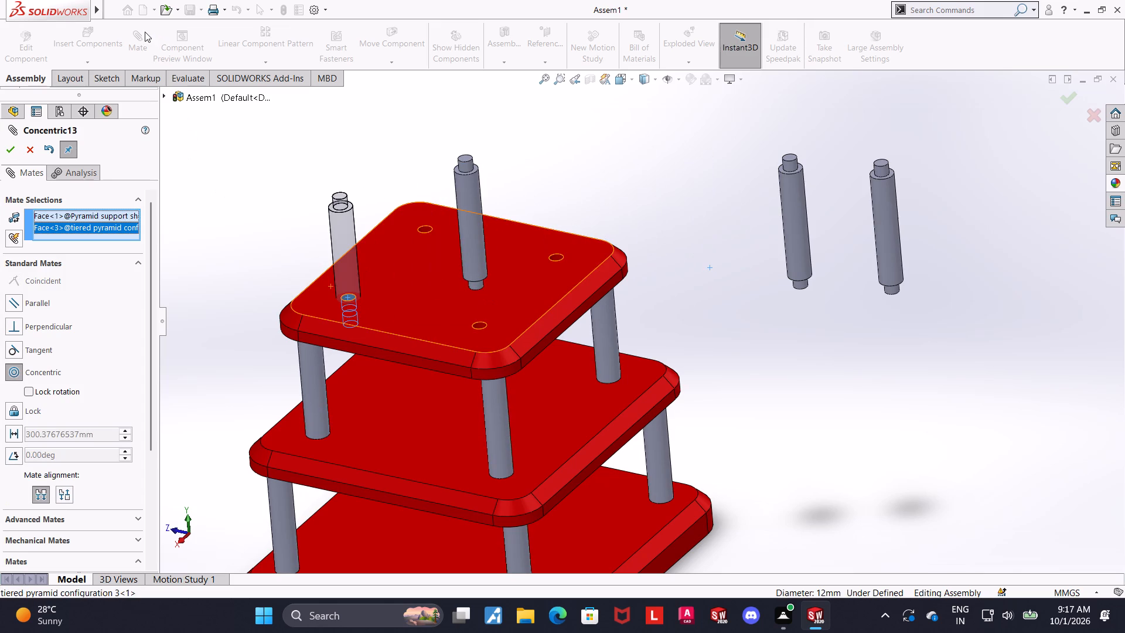
pyautogui.click(13, 143)
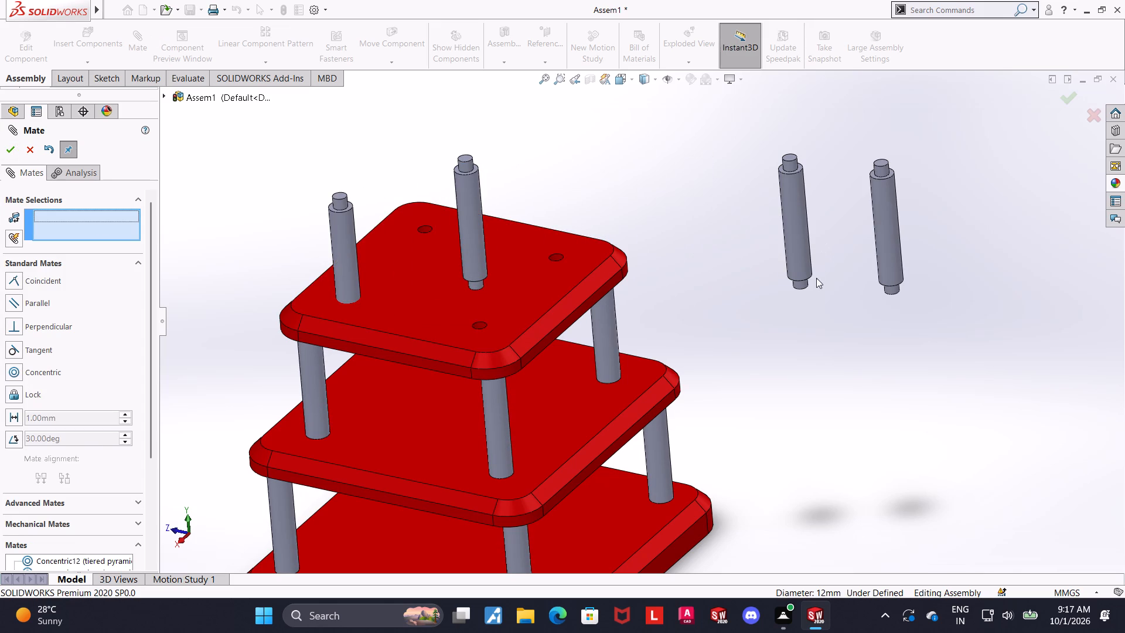
# Mate the lower pin of Pyramid support shaft<9> concentric with the top plate's rear inner hole.
pyautogui.click(805, 283)
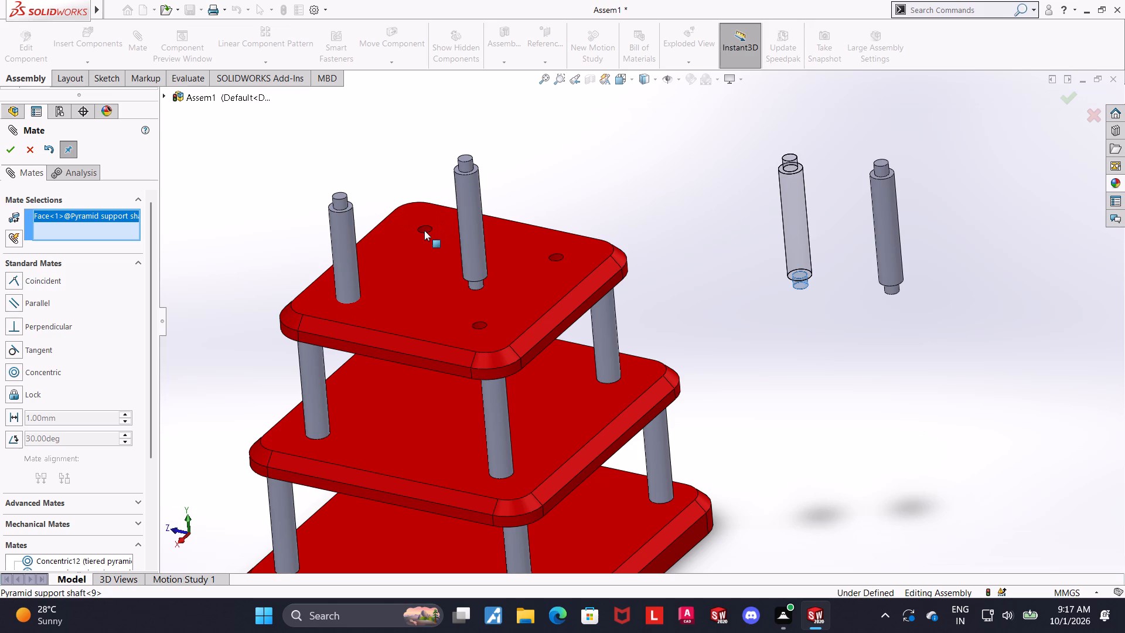
pyautogui.keyDown('ctrl'); pyautogui.click(424, 230); pyautogui.keyUp('ctrl')
pyautogui.click(13, 155)
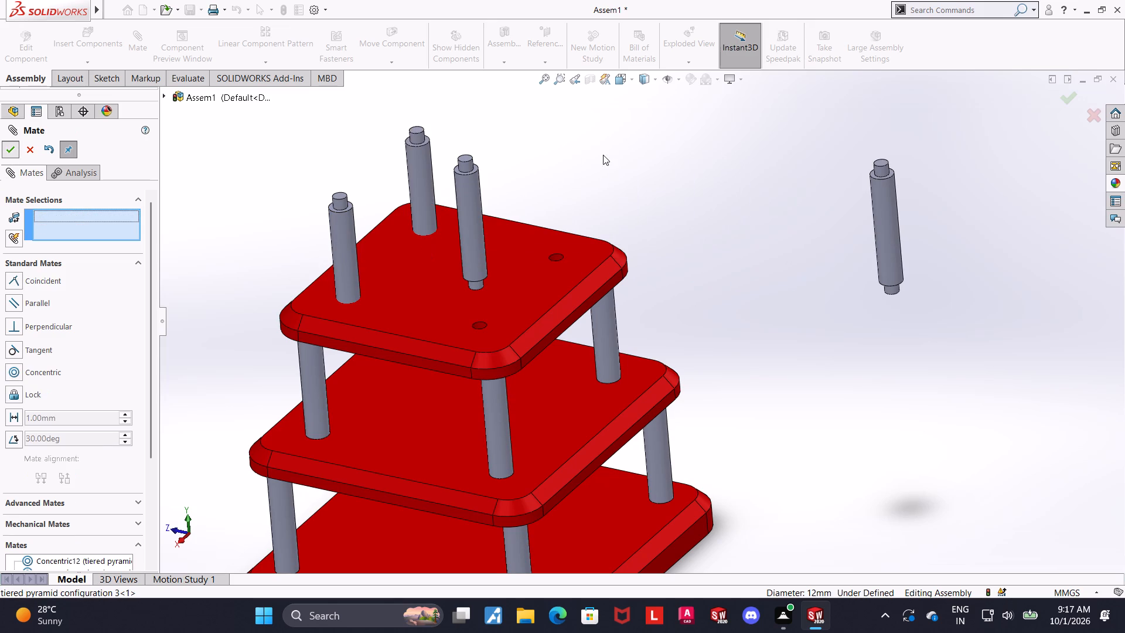
# Mate the lower pin of Pyramid support shaft<11> concentric with the top plate's right inner hole.
pyautogui.click(896, 291)
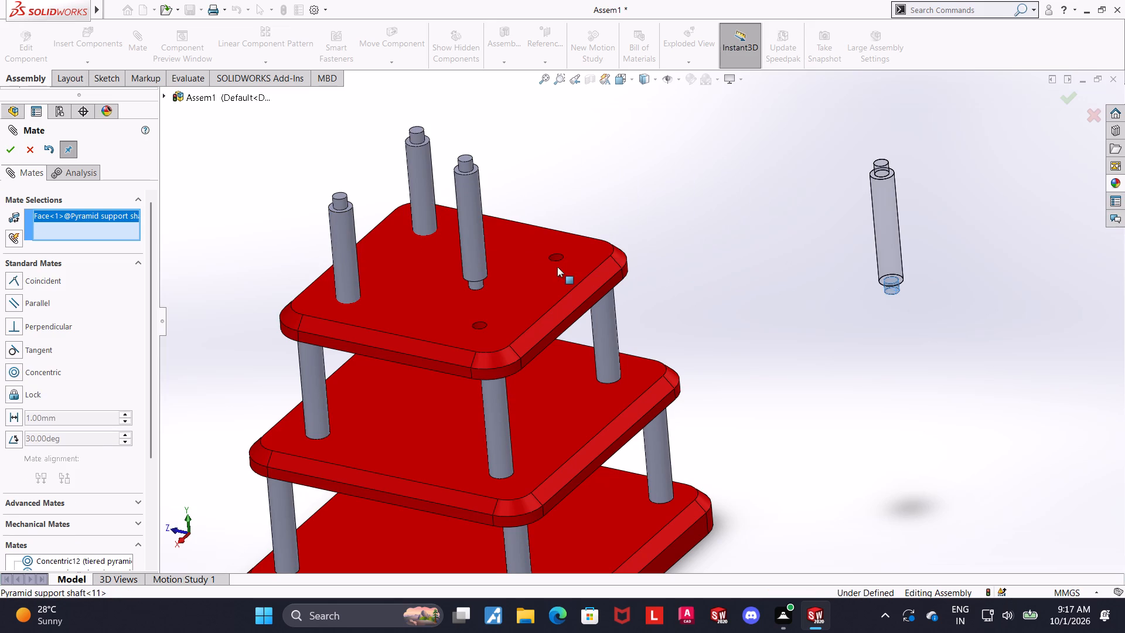
pyautogui.keyDown('ctrl'); pyautogui.click(555, 258); pyautogui.keyUp('ctrl')
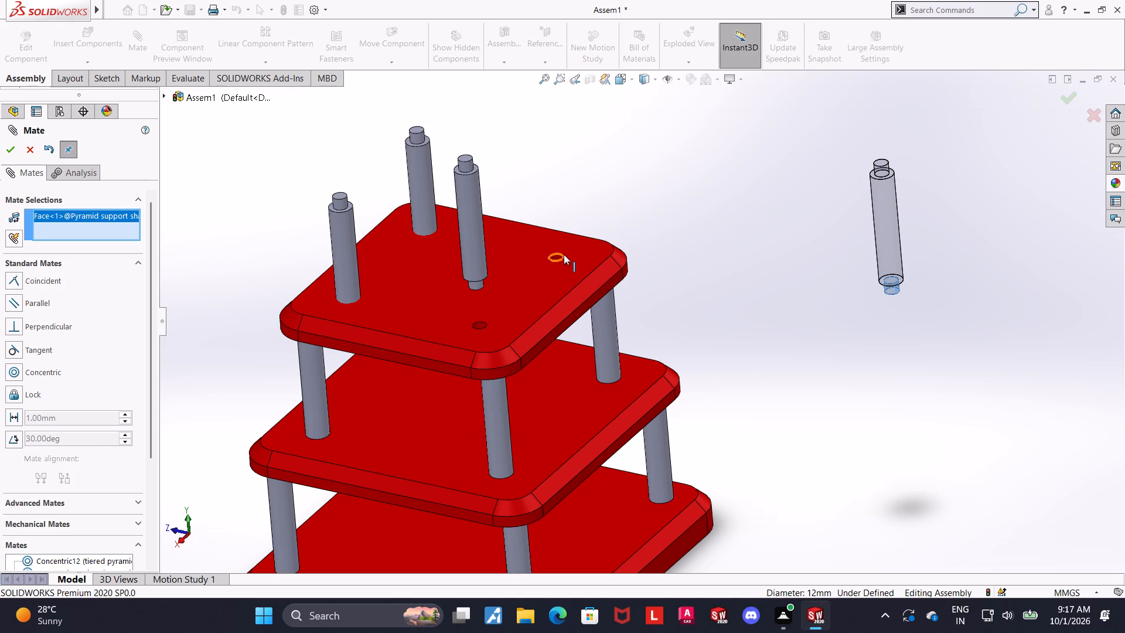
pyautogui.keyDown('ctrl'); pyautogui.click(558, 257); pyautogui.keyUp('ctrl')
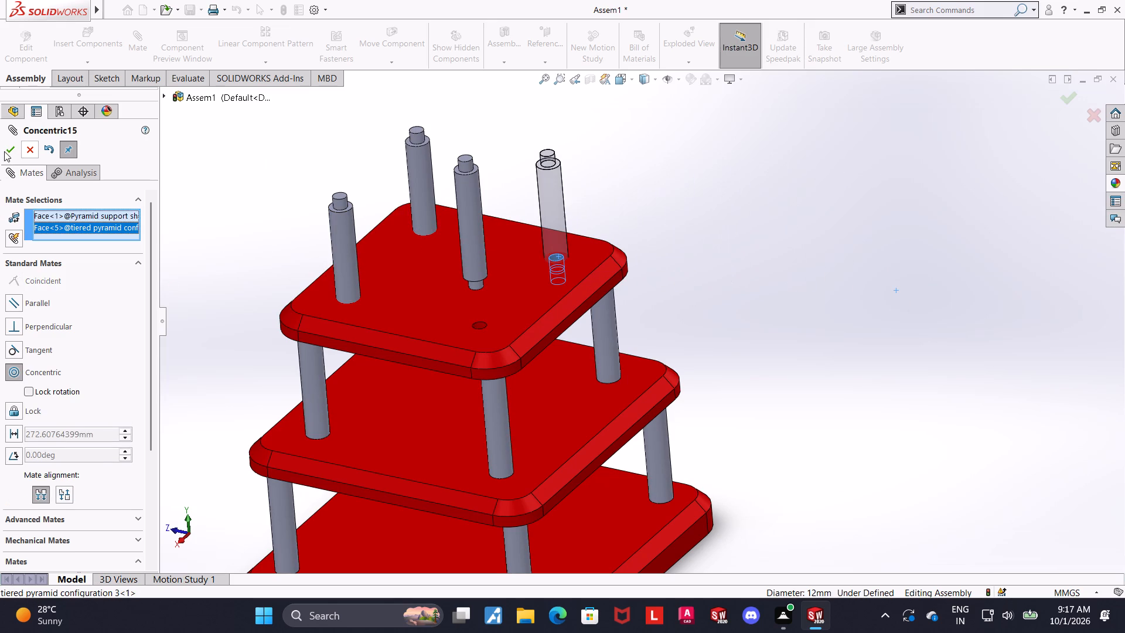
pyautogui.click(4, 151)
# Raise the four newly mated support shafts along their axes so their lower pins sit clear above the top plate.
pyautogui.moveTo(337, 256); pyautogui.dragTo(371, 120)
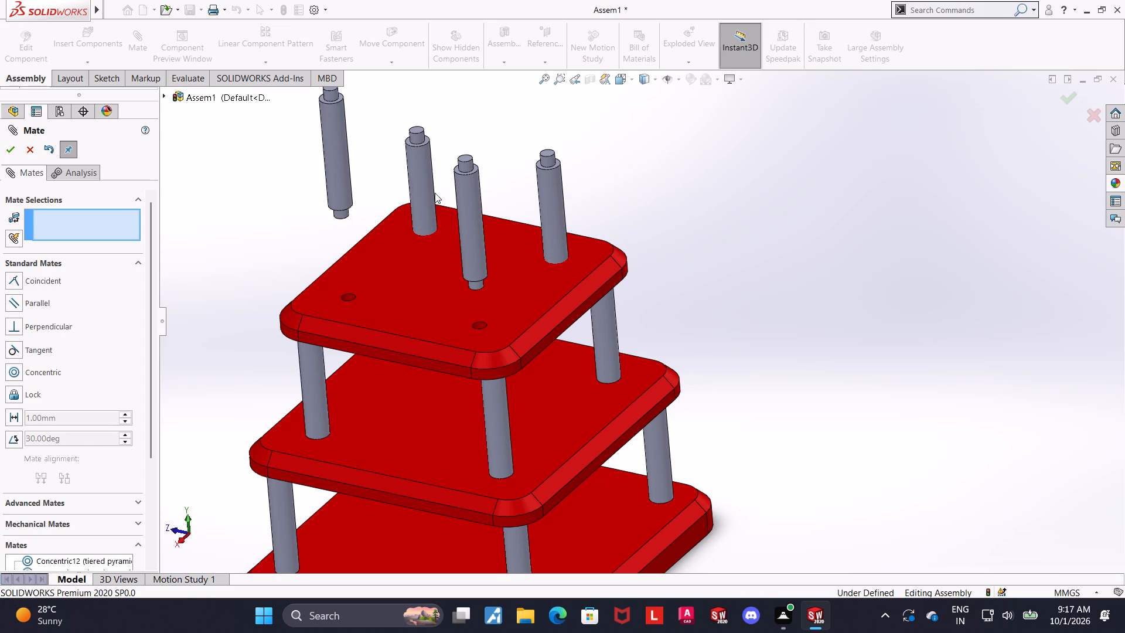
pyautogui.moveTo(409, 201); pyautogui.dragTo(443, 120)
pyautogui.moveTo(428, 192); pyautogui.dragTo(451, 96)
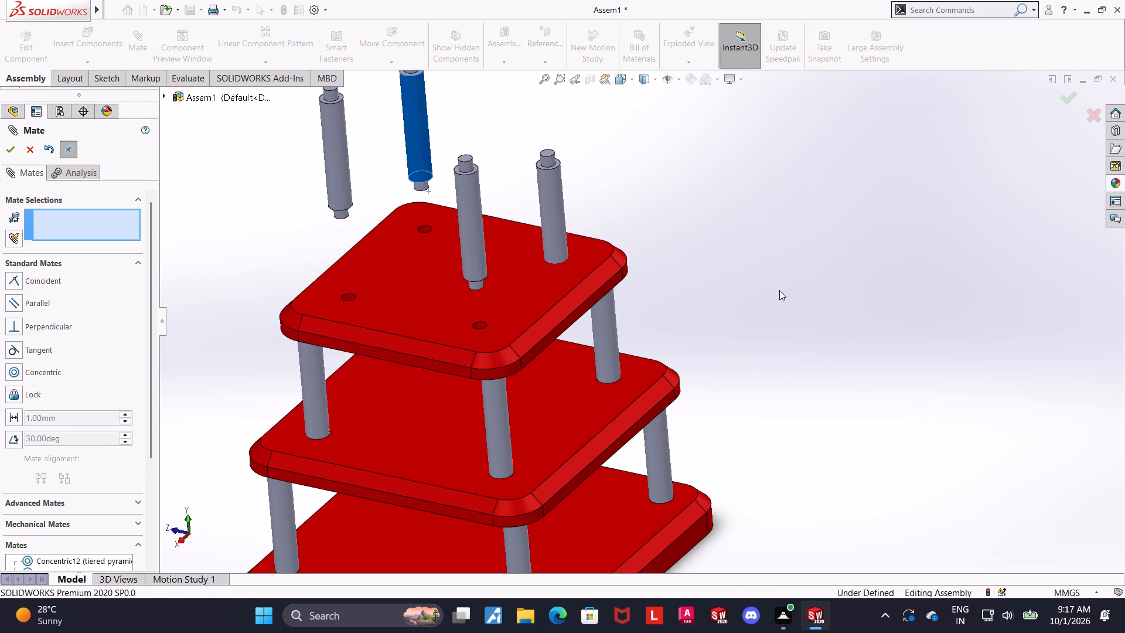
pyautogui.click(781, 291)
pyautogui.moveTo(475, 246); pyautogui.dragTo(484, 217)
pyautogui.moveTo(560, 197); pyautogui.dragTo(568, 144)
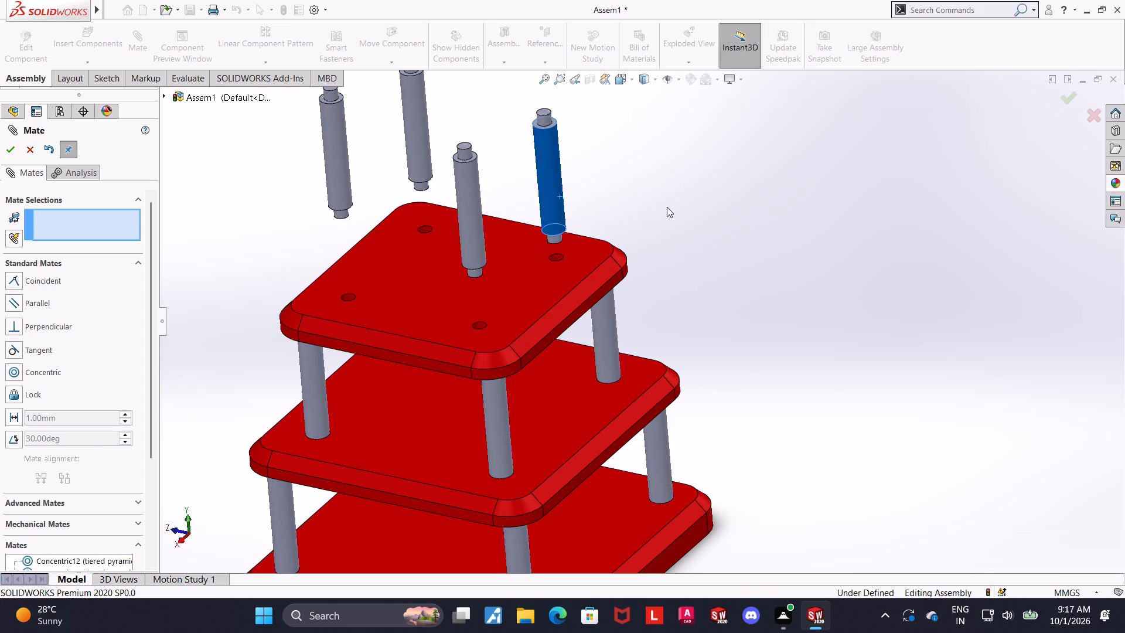
pyautogui.click(667, 209)
# Mate the lower shoulder face of Pyramid support shaft<10> coincident with the top face of the configuration 3 plate.
pyautogui.moveTo(717, 275); pyautogui.dragTo(759, 97, button='middle')
pyautogui.scroll(5, 735, 117)
pyautogui.scroll(-5, 598, 157)
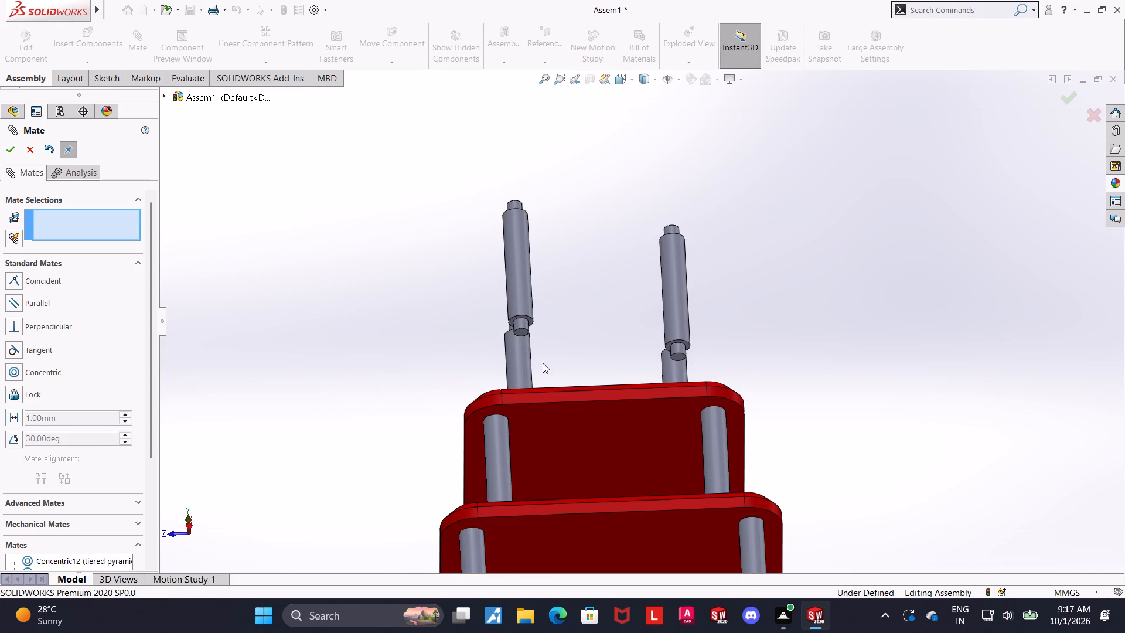
pyautogui.scroll(-4, 540, 360)
pyautogui.click(549, 271)
pyautogui.scroll(1, 616, 278)
pyautogui.moveTo(616, 278); pyautogui.dragTo(612, 380, button='middle')
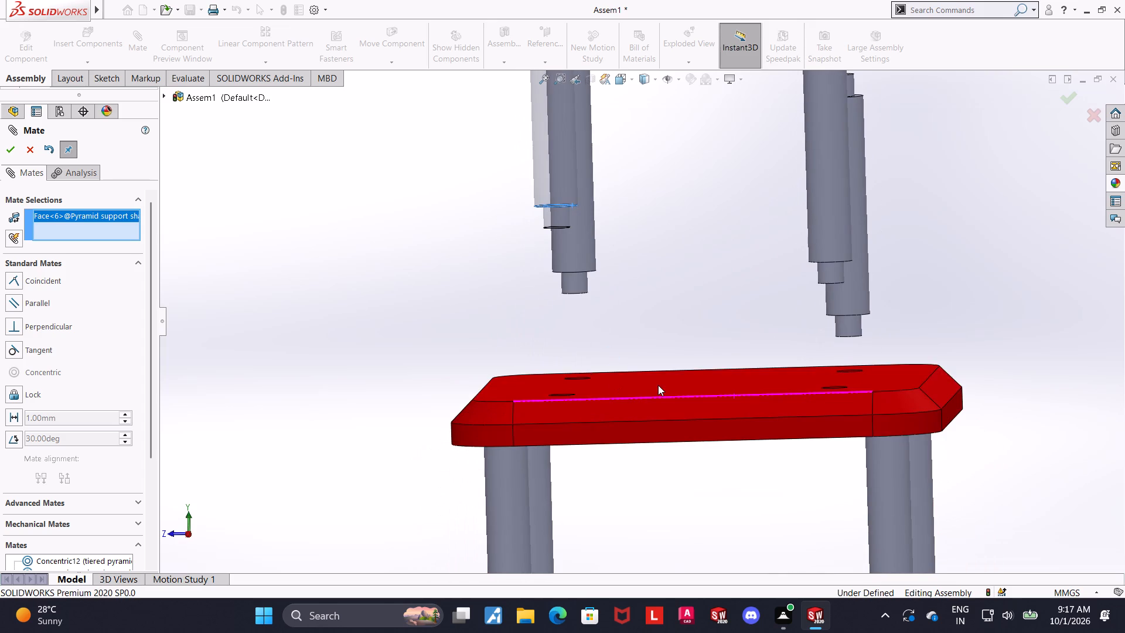
pyautogui.keyDown('ctrl'); pyautogui.click(659, 385); pyautogui.keyUp('ctrl')
pyautogui.click(11, 148)
# Mate the lower shoulder face of Pyramid support shaft<9> coincident with the top face of the configuration 3 plate.
pyautogui.moveTo(470, 277); pyautogui.dragTo(513, 241, button='middle')
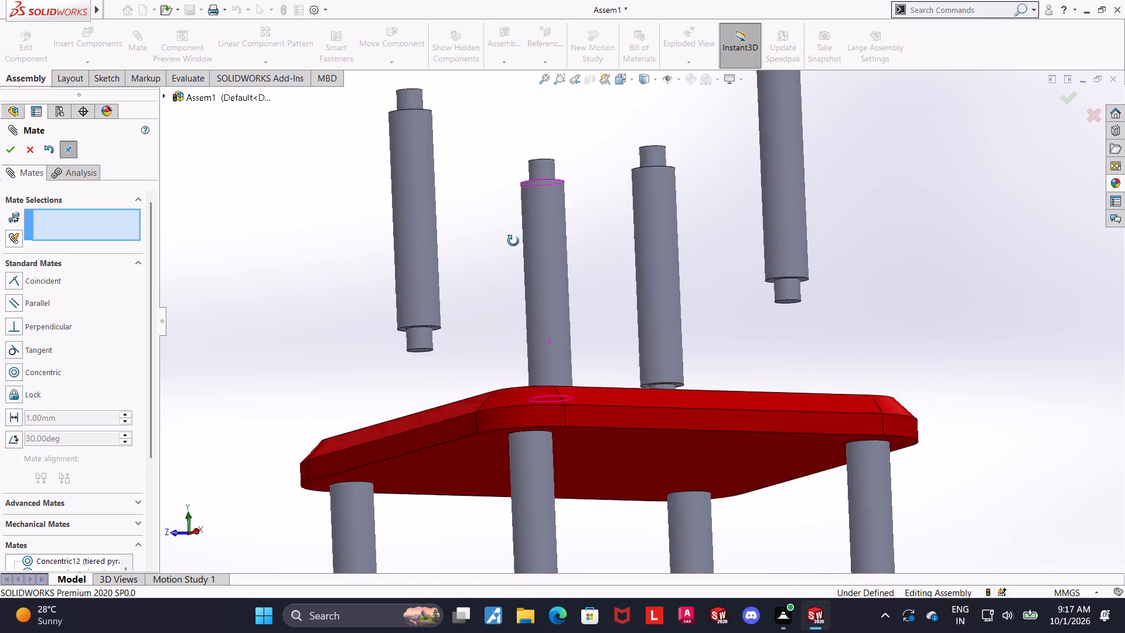
pyautogui.moveTo(513, 241); pyautogui.dragTo(529, 217, button='middle')
pyautogui.scroll(-4, 430, 341)
pyautogui.click(391, 364)
pyautogui.moveTo(602, 256); pyautogui.dragTo(621, 396, button='middle')
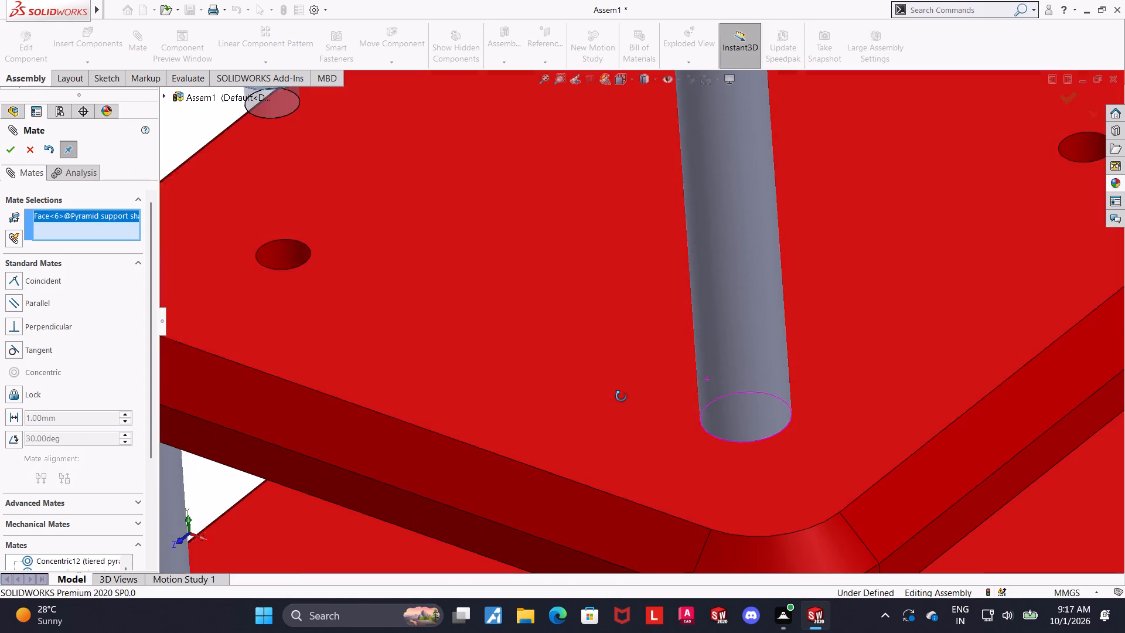
pyautogui.moveTo(621, 396); pyautogui.dragTo(621, 397, button='middle')
pyautogui.keyDown('ctrl'); pyautogui.click(605, 298); pyautogui.keyUp('ctrl')
pyautogui.click(6, 145)
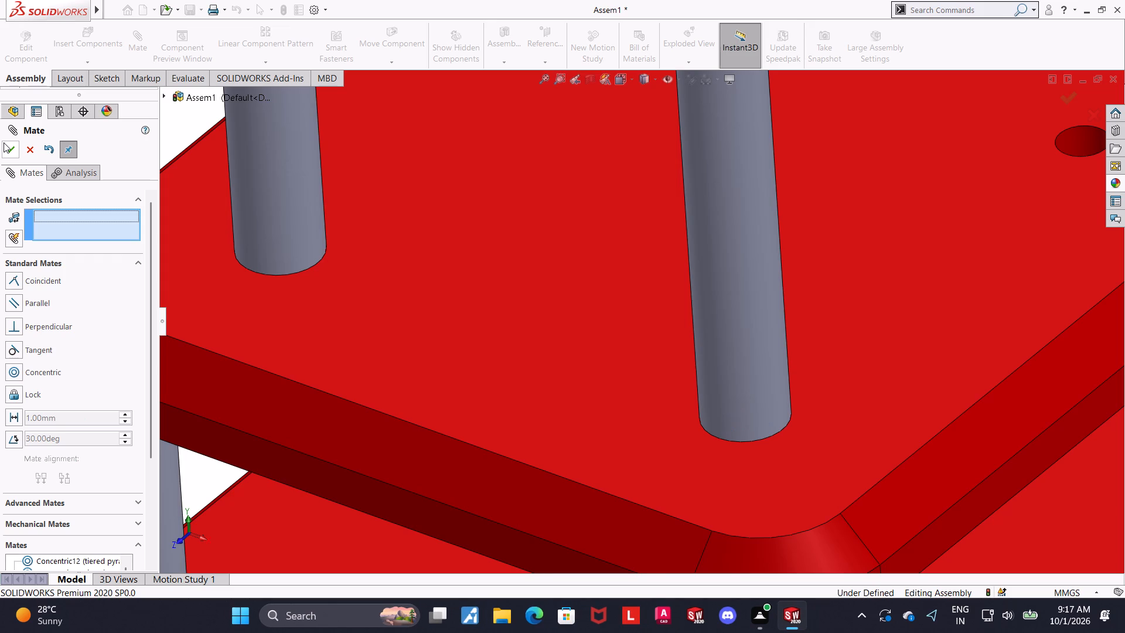
# Mate the lower shoulder face of Pyramid support shaft<11> coincident with the top face of the configuration 3 plate.
pyautogui.scroll(9, 335, 166)
pyautogui.scroll(-7, 663, 197)
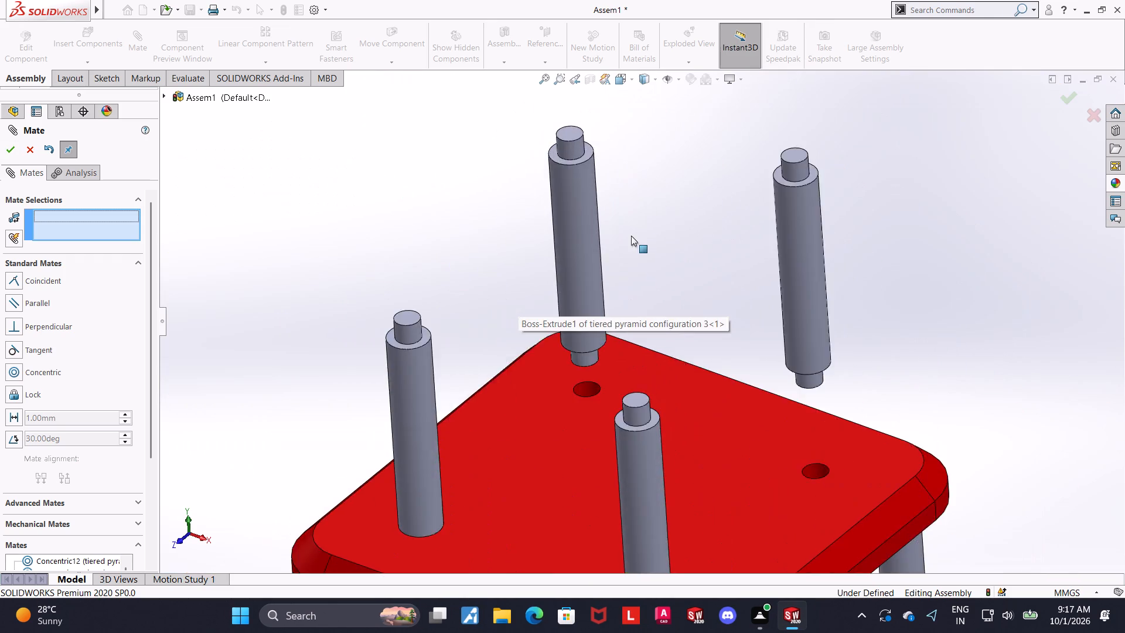
pyautogui.scroll(-4, 631, 236)
pyautogui.moveTo(588, 373); pyautogui.dragTo(595, 366, button='middle')
pyautogui.scroll(5, 588, 373)
pyautogui.moveTo(587, 382); pyautogui.dragTo(636, 216, button='middle')
pyautogui.scroll(1, 591, 369)
pyautogui.moveTo(536, 335); pyautogui.dragTo(626, 415, button='middle')
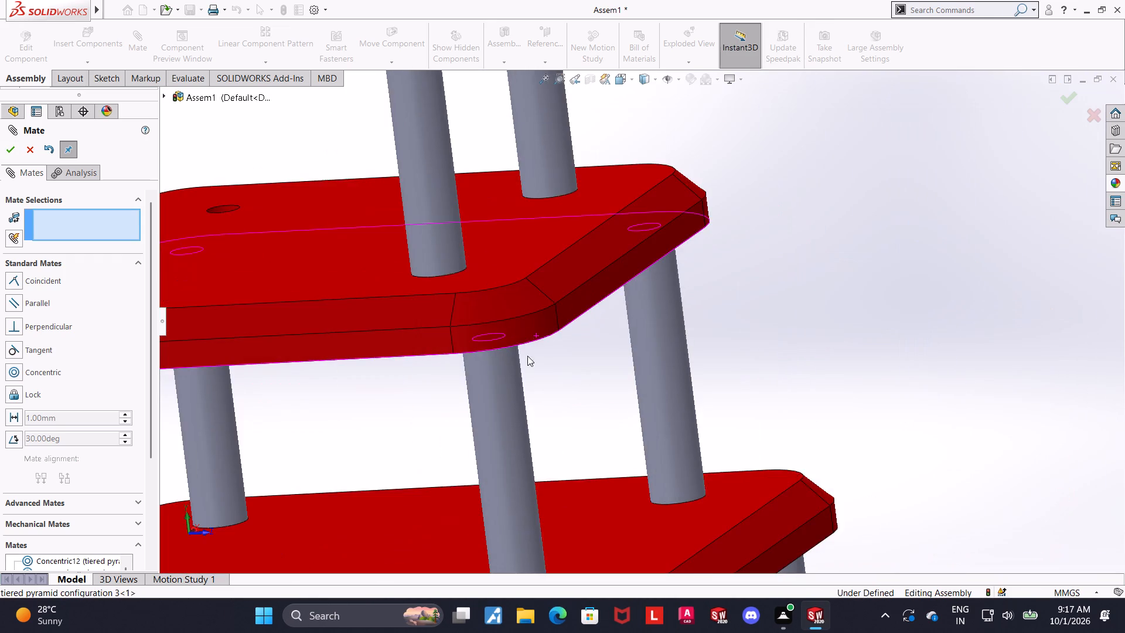
pyautogui.moveTo(523, 356); pyautogui.dragTo(477, 224, button='middle')
pyautogui.moveTo(467, 279); pyautogui.dragTo(470, 326, button='middle')
pyautogui.scroll(-5, 296, 318)
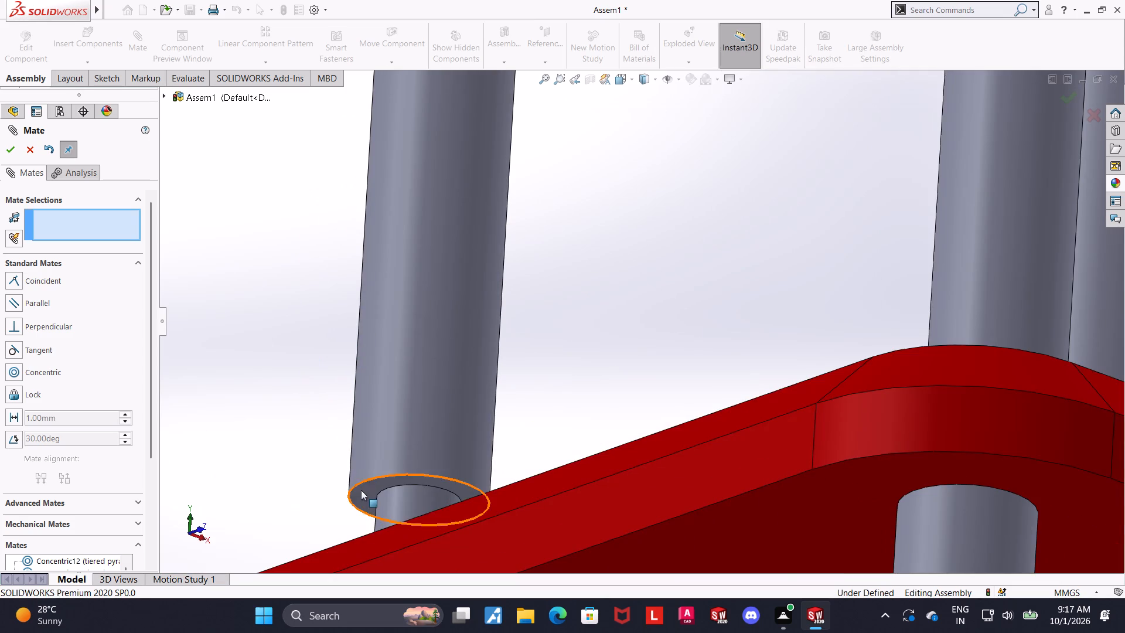
pyautogui.click(361, 490)
pyautogui.scroll(5, 499, 402)
pyautogui.moveTo(644, 355); pyautogui.dragTo(667, 501, button='middle')
pyautogui.keyDown('ctrl'); pyautogui.click(649, 222); pyautogui.keyUp('ctrl')
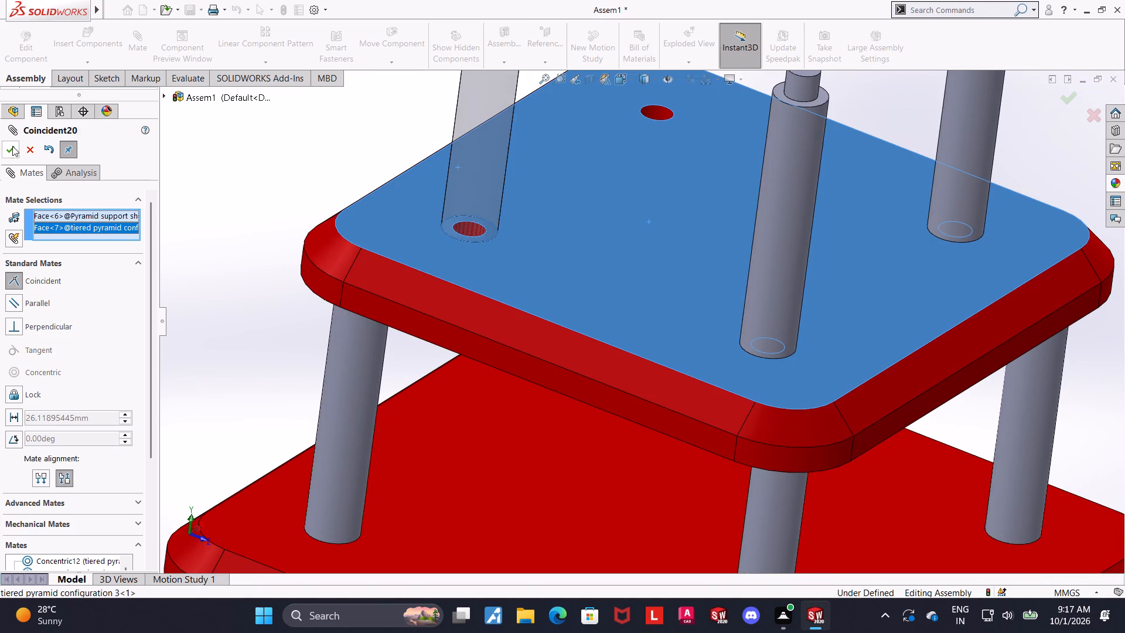
pyautogui.click(12, 148)
# Mate the lower shoulder face of Pyramid support shaft<12>, the last raised shaft, coincident with the configuration 3 plate's top face.
pyautogui.scroll(5, 547, 177)
pyautogui.scroll(-6, 649, 145)
pyautogui.moveTo(678, 270); pyautogui.dragTo(704, 174, button='middle')
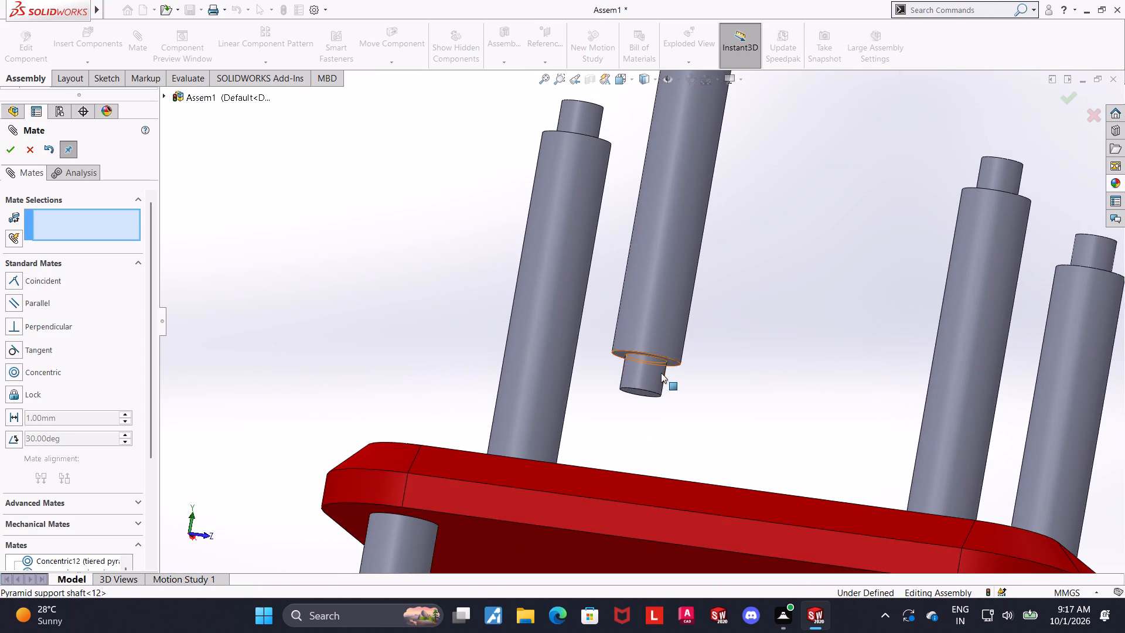
pyautogui.scroll(-4, 659, 376)
pyautogui.click(684, 332)
pyautogui.scroll(4, 802, 333)
pyautogui.moveTo(800, 333); pyautogui.dragTo(762, 441, button='middle')
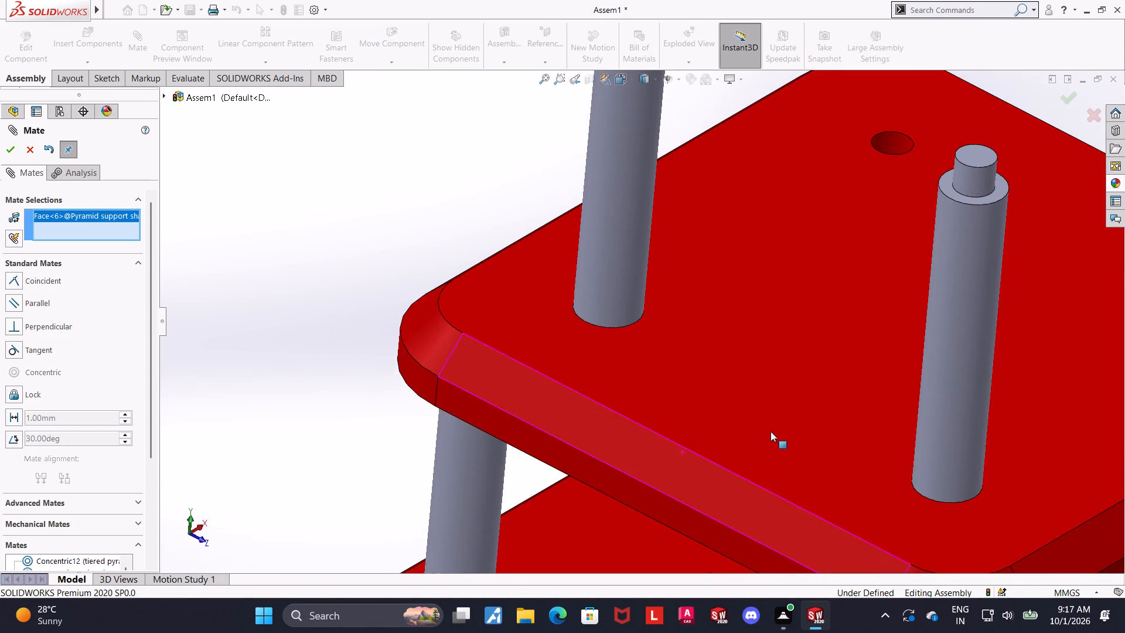
pyautogui.keyDown('ctrl'); pyautogui.click(820, 305); pyautogui.keyUp('ctrl')
pyautogui.click(10, 151)
pyautogui.scroll(6, 831, 222)
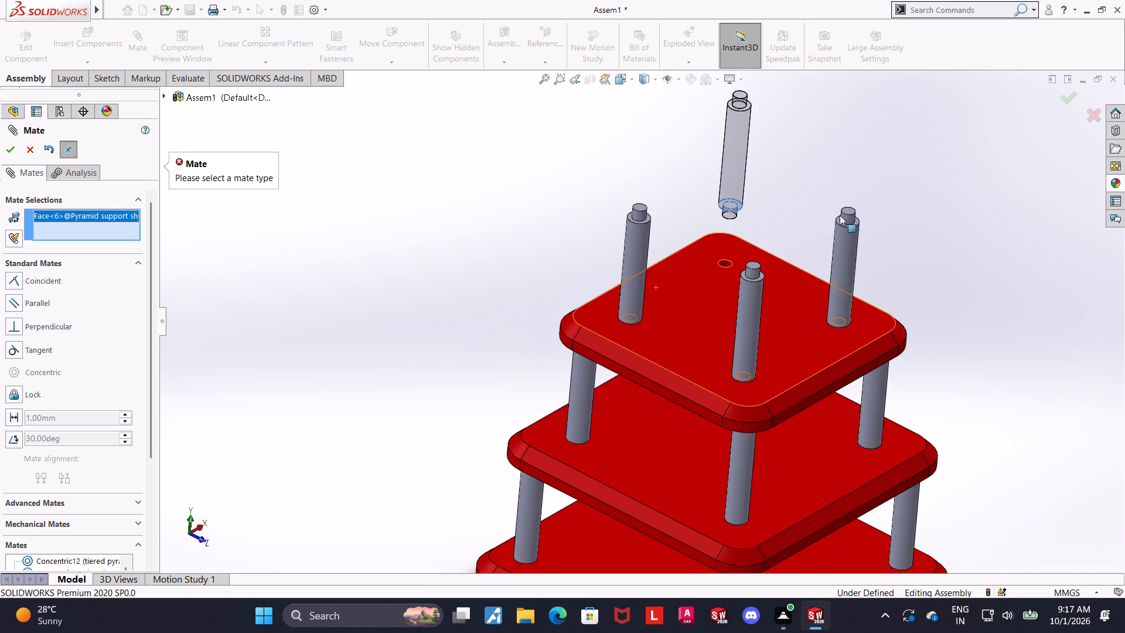
pyautogui.click(675, 326)
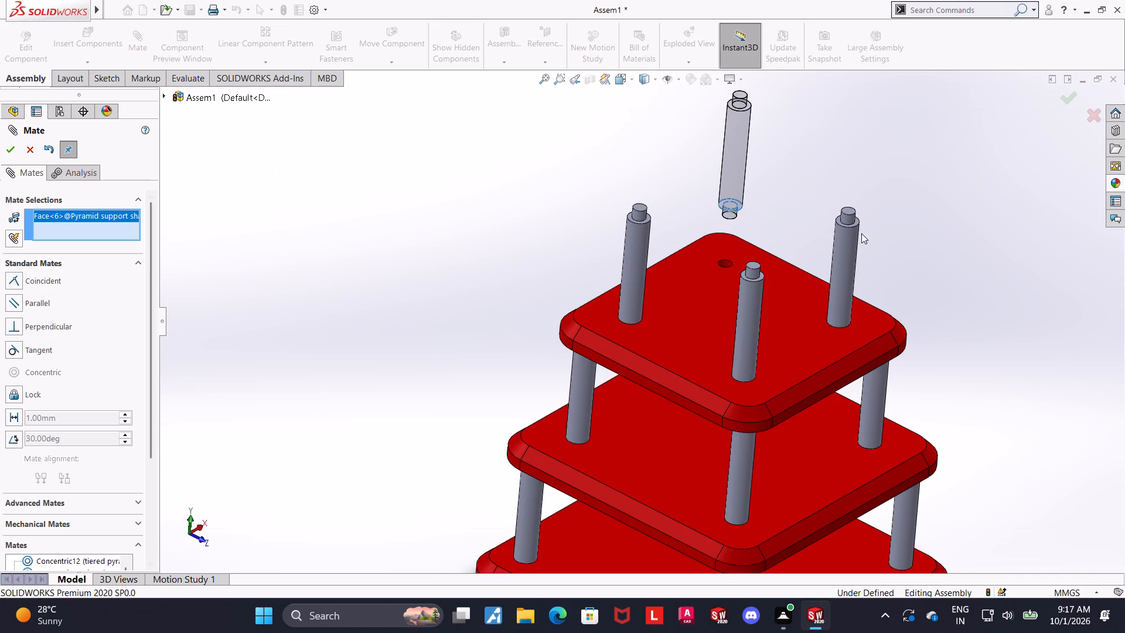
pyautogui.scroll(-3, 855, 232)
pyautogui.scroll(3, 803, 232)
pyautogui.scroll(-3, 678, 218)
pyautogui.click(628, 421)
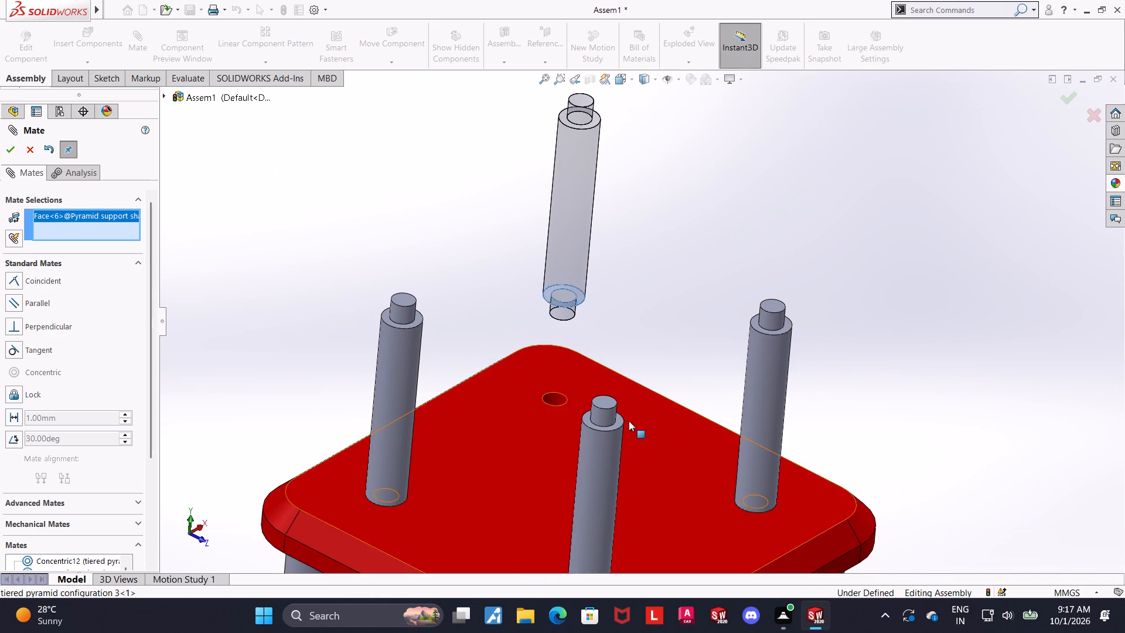
pyautogui.click(9, 155)
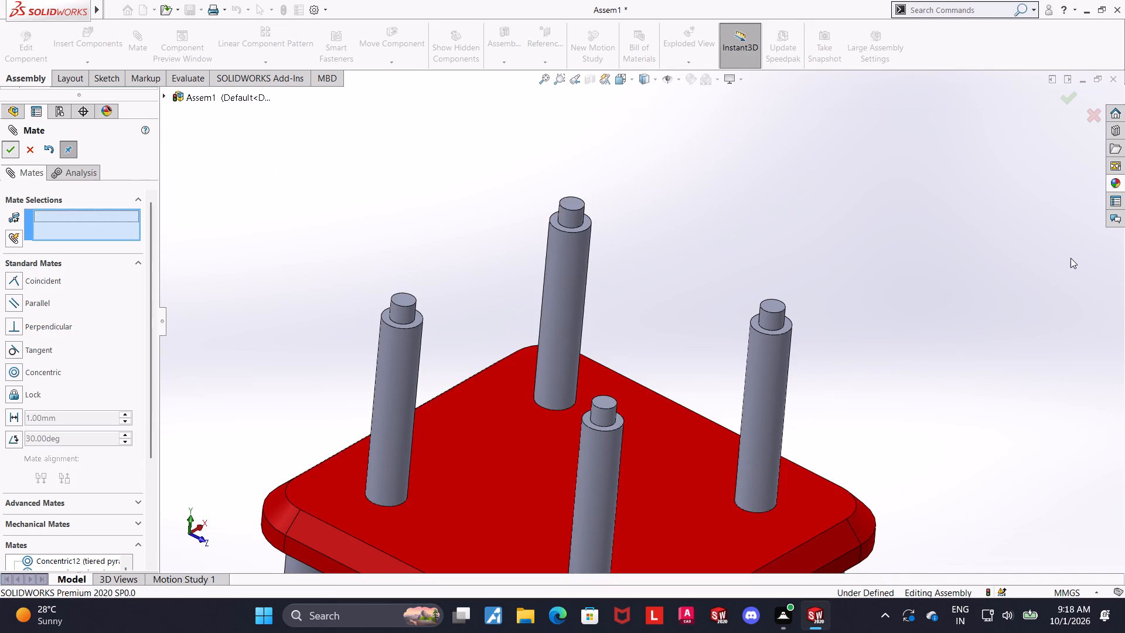
pyautogui.scroll(4, 1063, 249)
pyautogui.moveTo(947, 309); pyautogui.dragTo(919, 281, button='middle')
pyautogui.scroll(1, 947, 309)
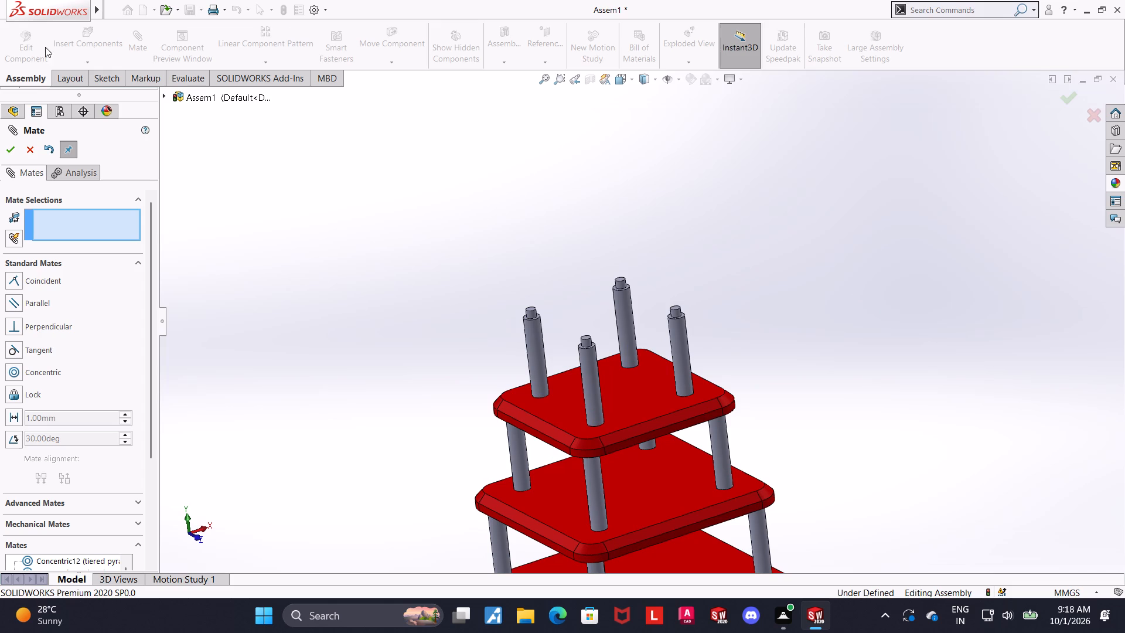
pyautogui.click(33, 151)
# Insert the tiered pyramid configuration 4 plate and place it above and beside the stack.
pyautogui.click(70, 30)
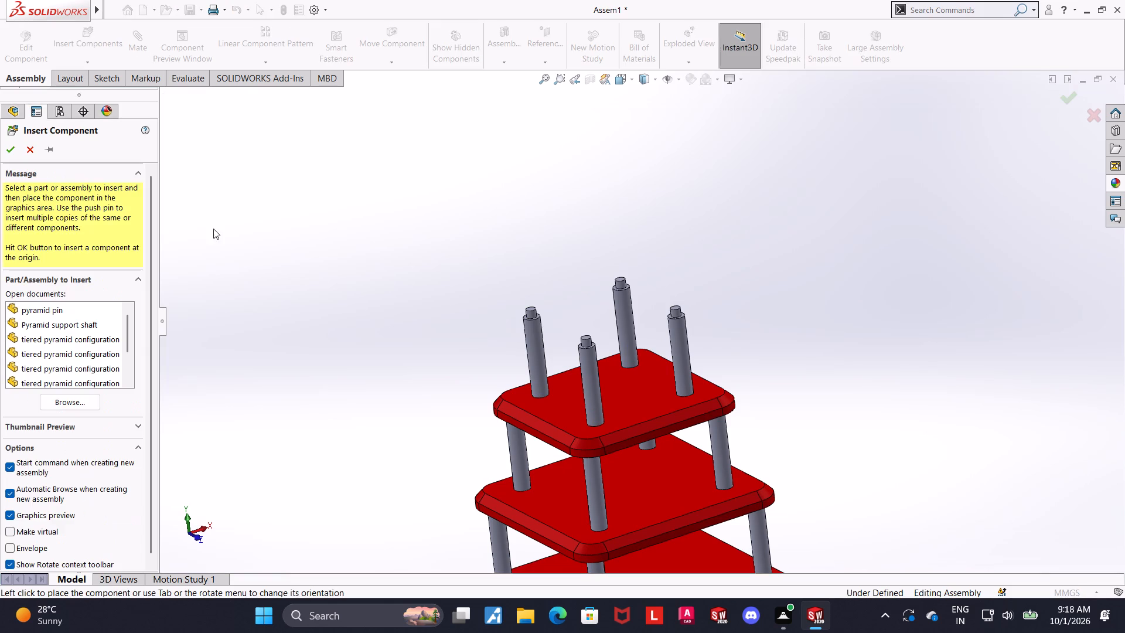
pyautogui.scroll(-2, 78, 366)
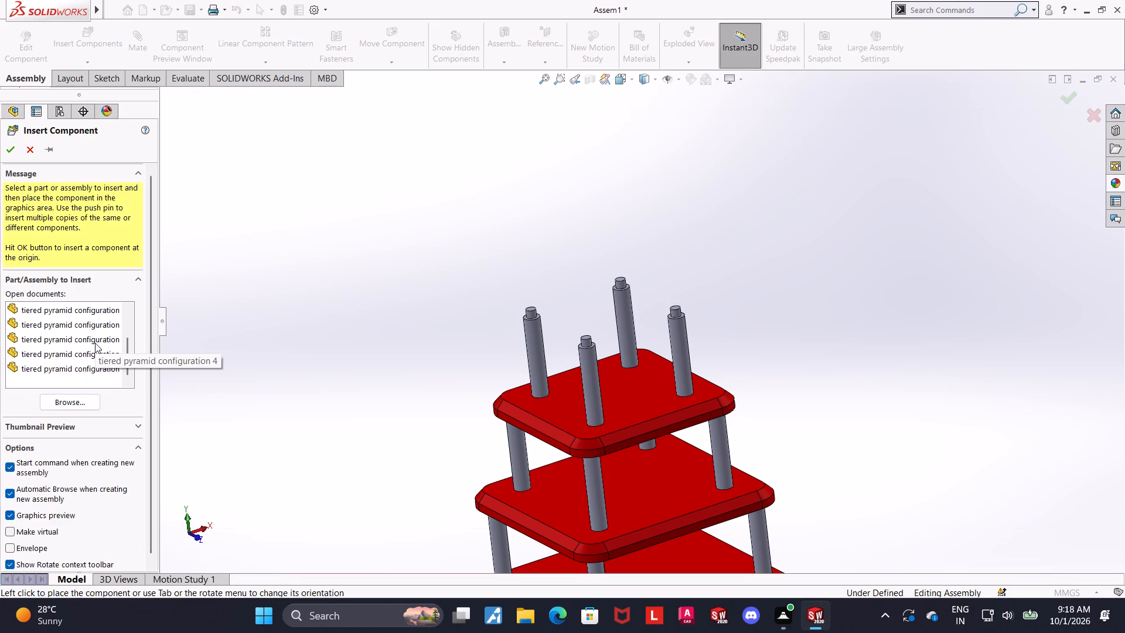
pyautogui.scroll(5, 957, 423)
pyautogui.scroll(-3, 701, 408)
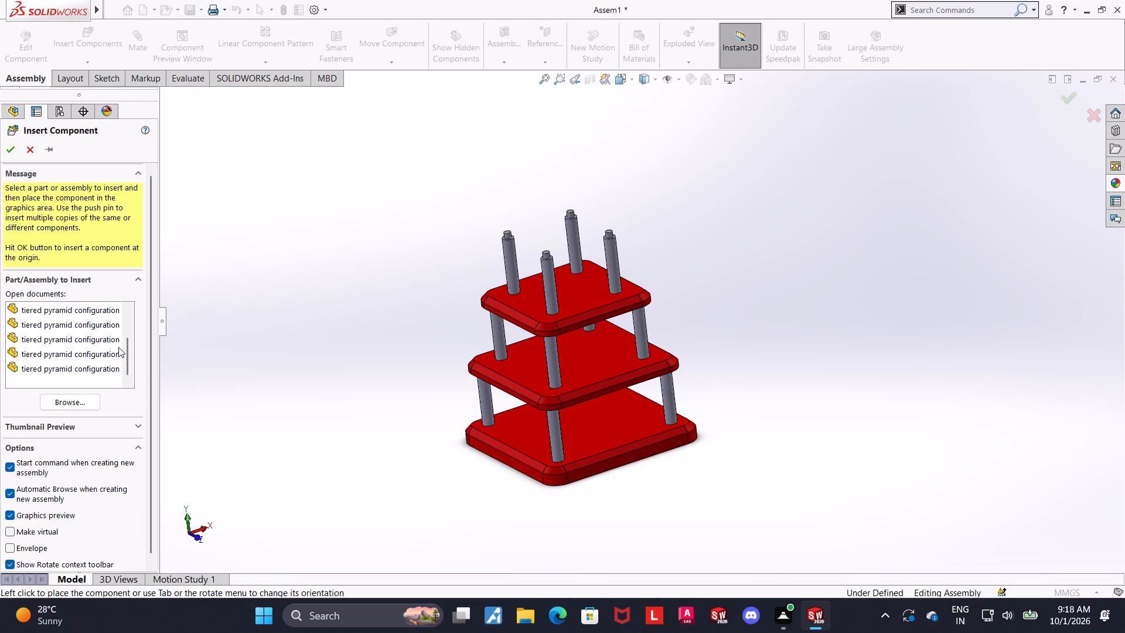
pyautogui.click(107, 342)
pyautogui.click(680, 190)
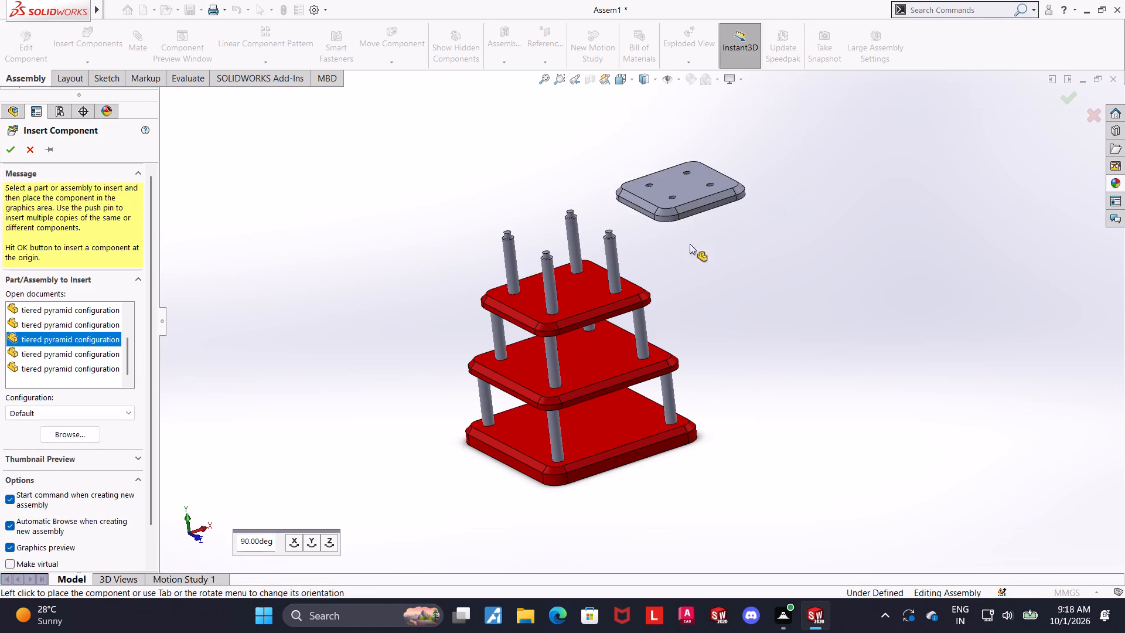
pyautogui.moveTo(696, 268); pyautogui.dragTo(720, 66, button='middle')
pyautogui.click(646, 210)
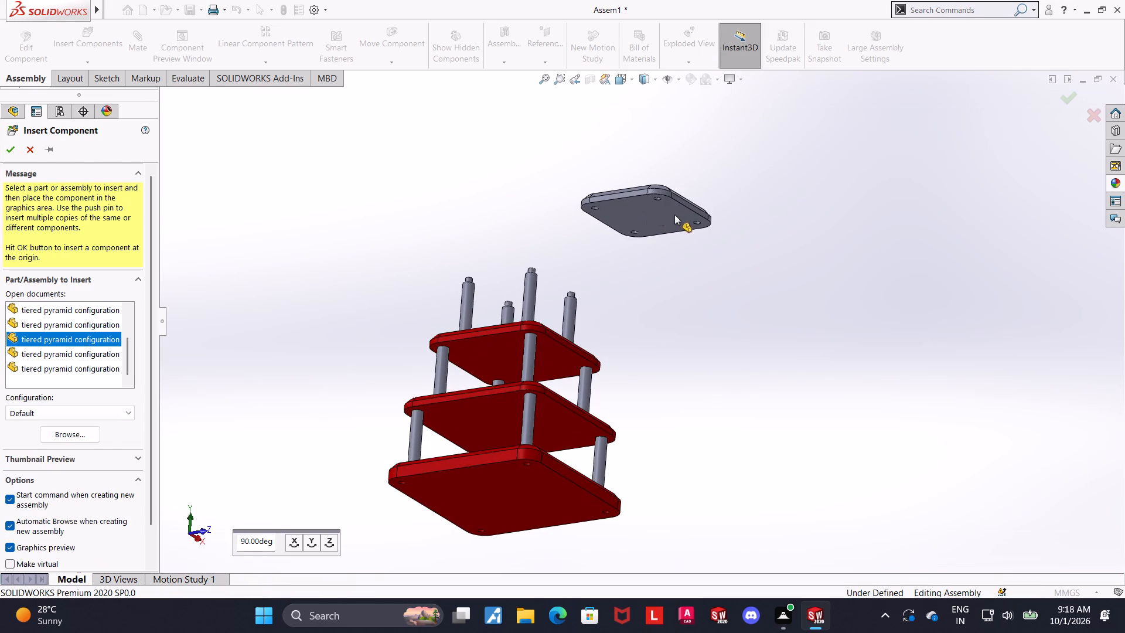
# Mate a corner hole on the underside of the configuration 4 plate concentric with the upper pin of Pyramid support shaft<9>.
pyautogui.scroll(-11, 602, 217)
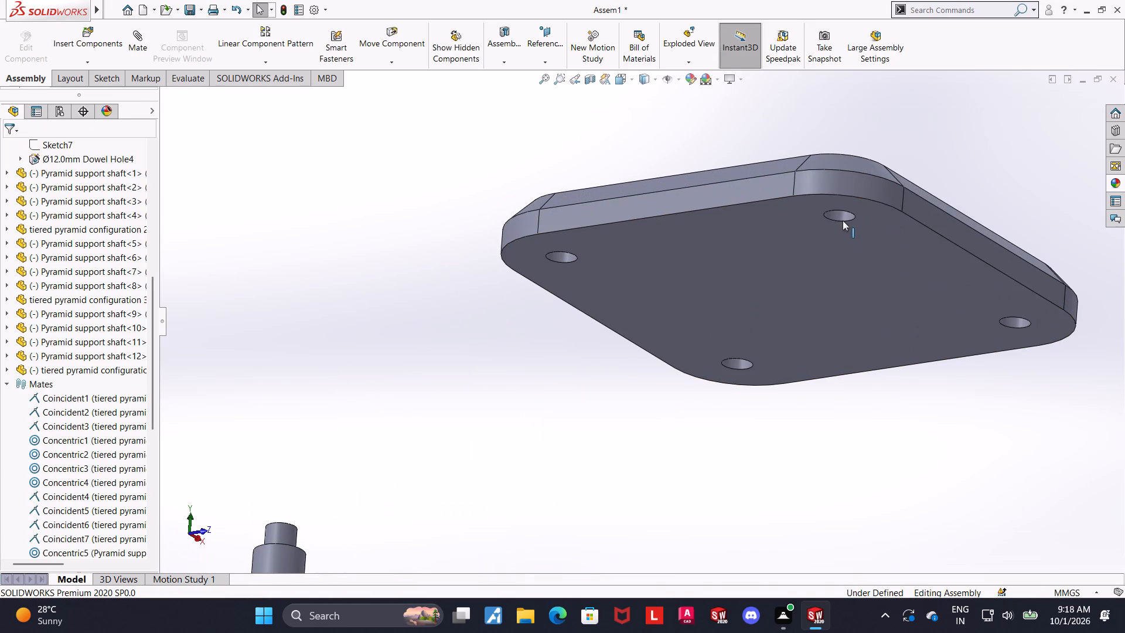
pyautogui.click(843, 220)
pyautogui.click(857, 418)
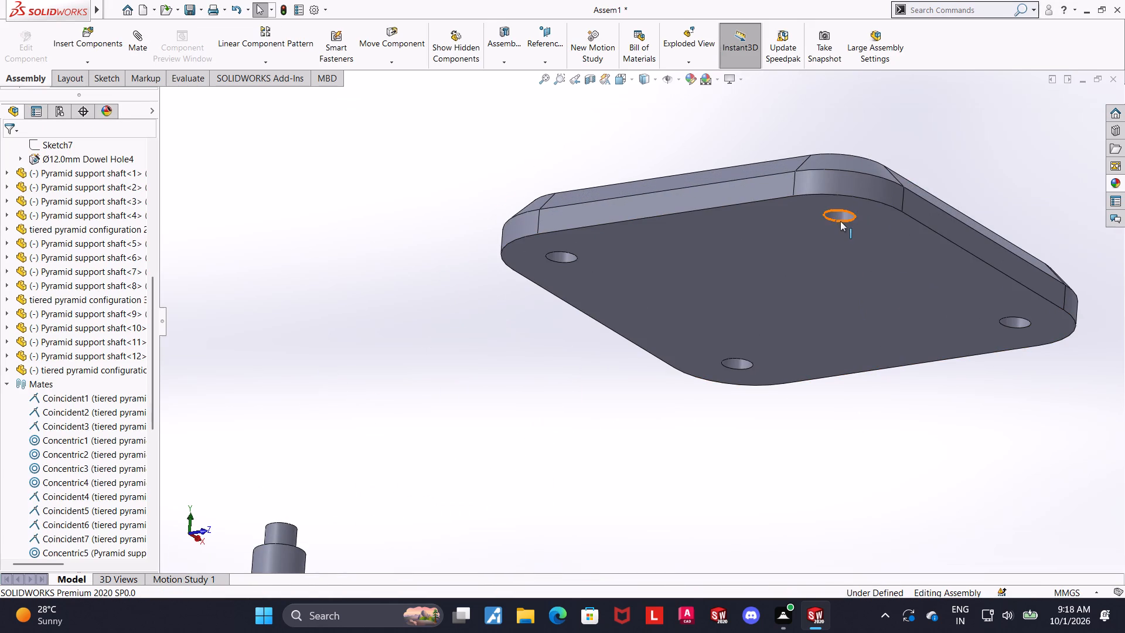
pyautogui.click(840, 218)
pyautogui.scroll(5, 680, 376)
pyautogui.keyDown('ctrl'); pyautogui.click(496, 405); pyautogui.keyUp('ctrl')
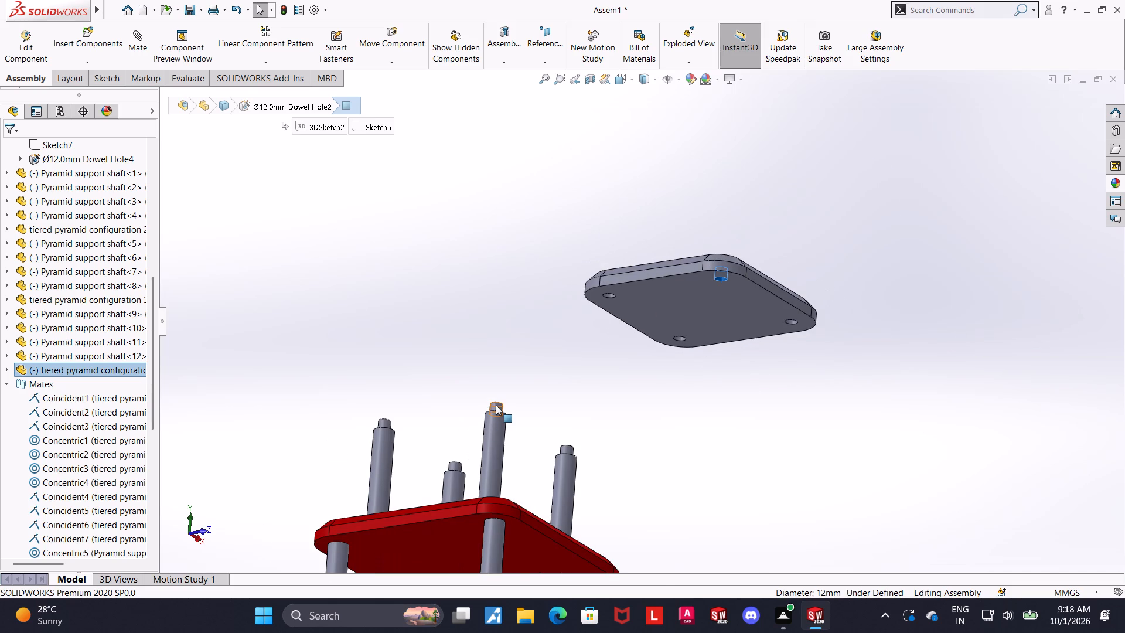
pyautogui.click(138, 46)
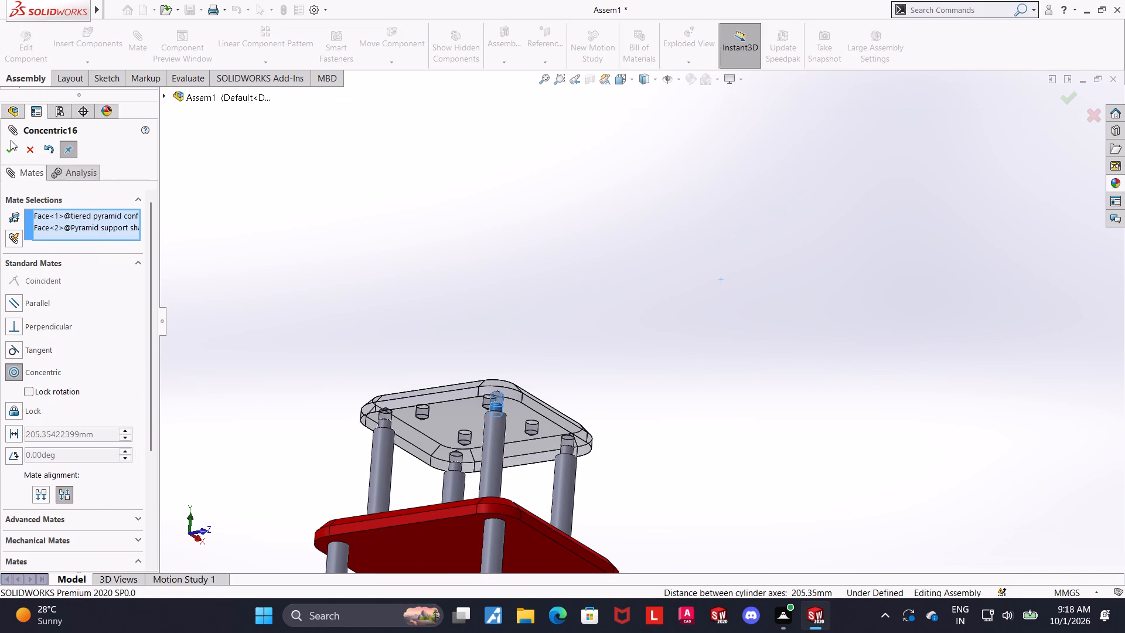
pyautogui.click(9, 145)
# Lift the configuration 4 plate and mate its adjacent underside corner hole concentric with the upper pin of Pyramid support shaft<10>.
pyautogui.moveTo(530, 441); pyautogui.dragTo(546, 341)
pyautogui.click(651, 394)
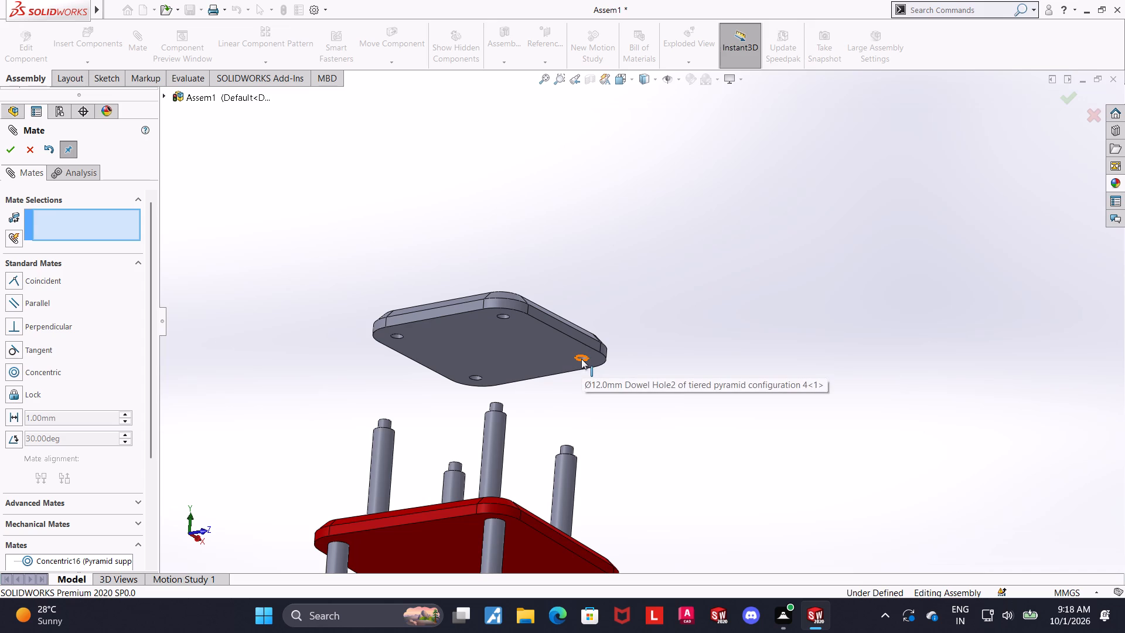
pyautogui.scroll(-7, 581, 359)
pyautogui.click(618, 331)
pyautogui.scroll(5, 652, 360)
pyautogui.moveTo(642, 407); pyautogui.dragTo(633, 477, button='middle')
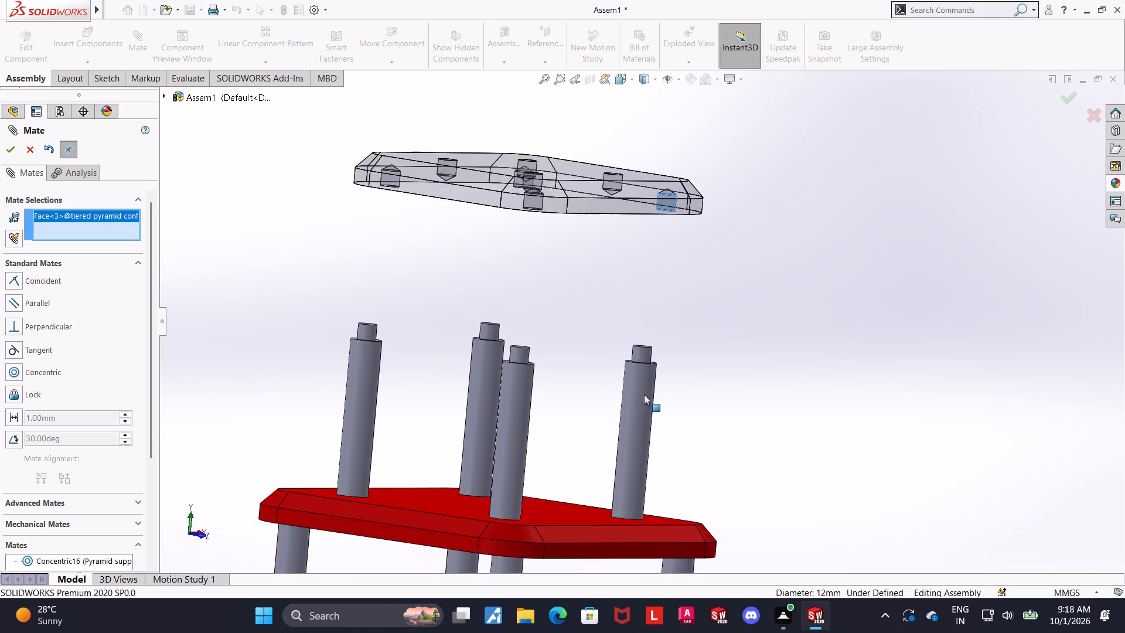
pyautogui.click(647, 350)
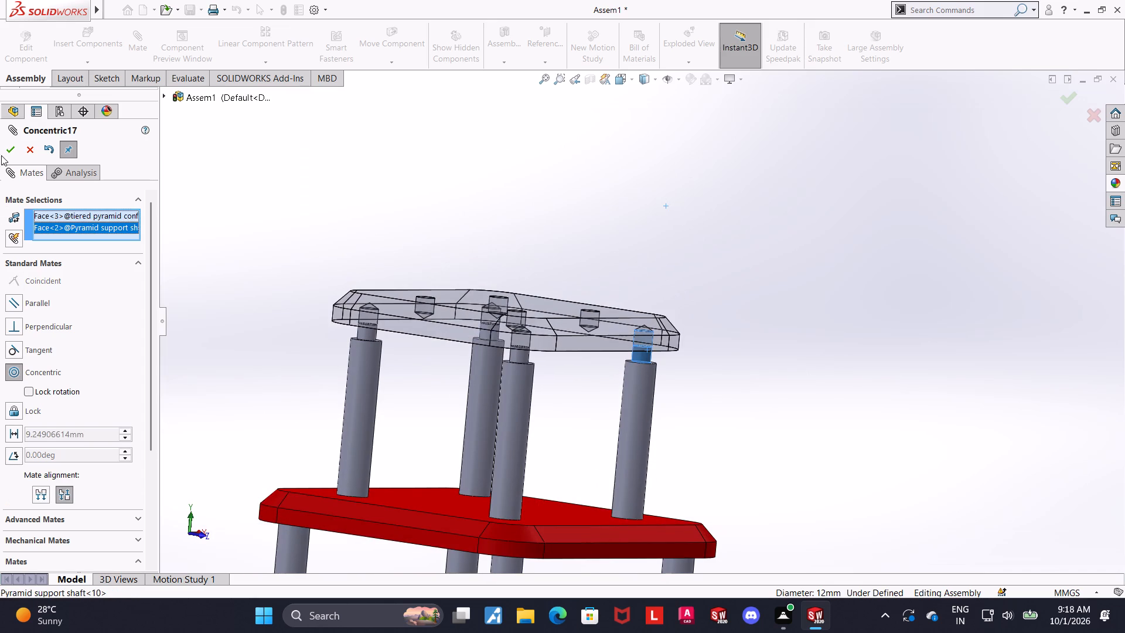
pyautogui.click(13, 156)
# Mate the underside of the configuration 4 plate coincident with the upper shoulder face of Pyramid support shaft<10>.
pyautogui.scroll(1, 705, 359)
pyautogui.moveTo(707, 359); pyautogui.dragTo(708, 293, button='middle')
pyautogui.scroll(-3, 688, 300)
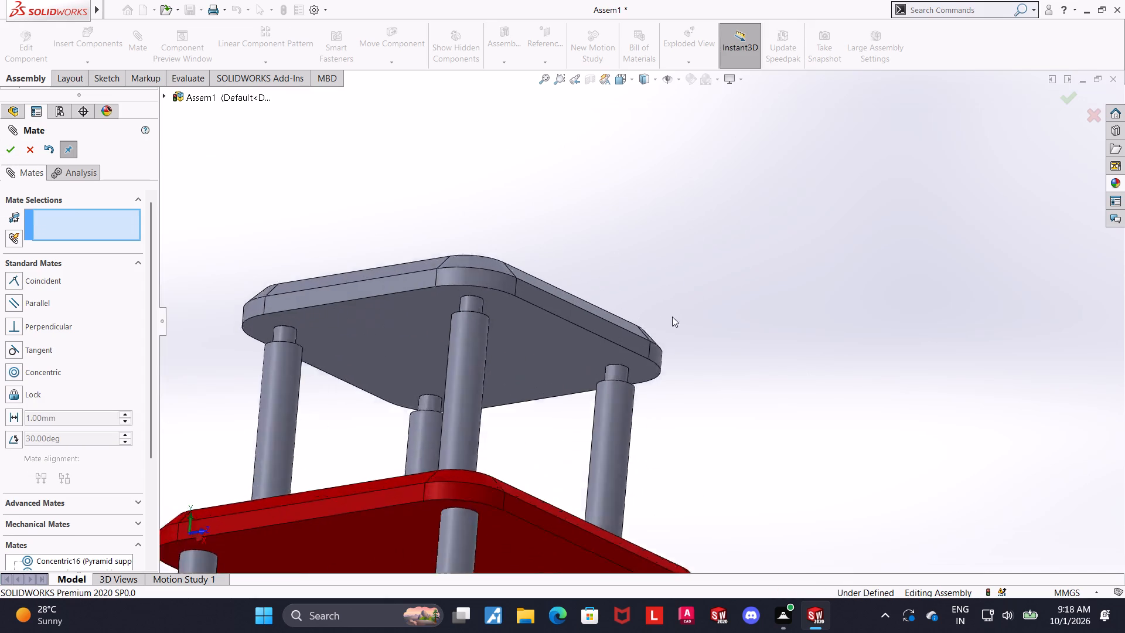
pyautogui.scroll(-2, 672, 316)
pyautogui.moveTo(496, 378); pyautogui.dragTo(507, 270)
pyautogui.click(549, 280)
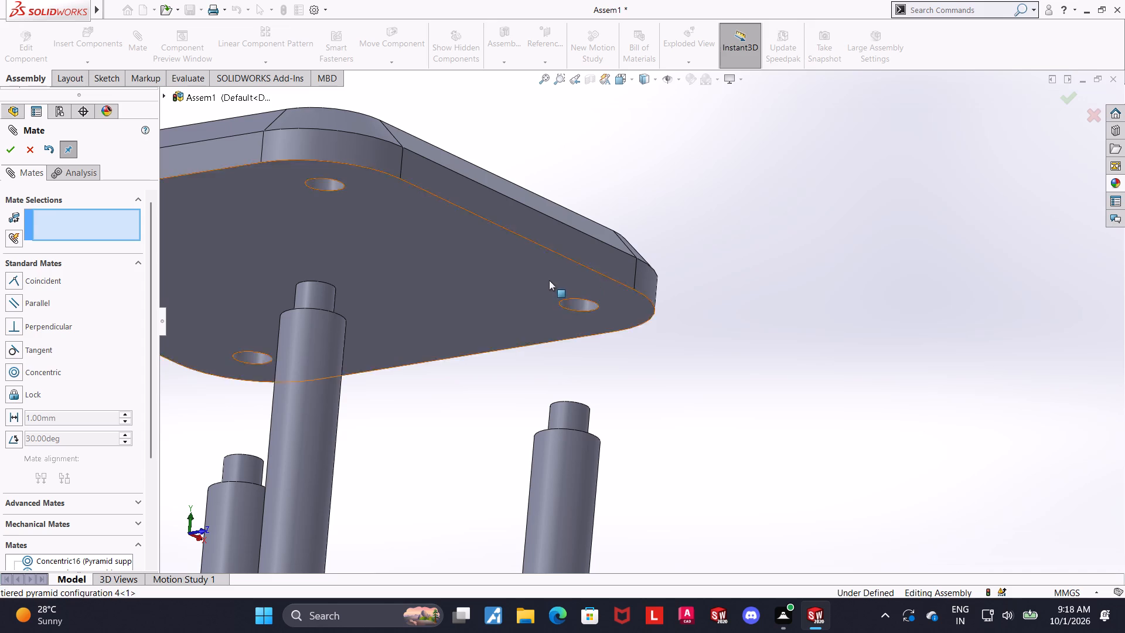
pyautogui.scroll(1, 797, 336)
pyautogui.moveTo(797, 338); pyautogui.dragTo(715, 475, button='middle')
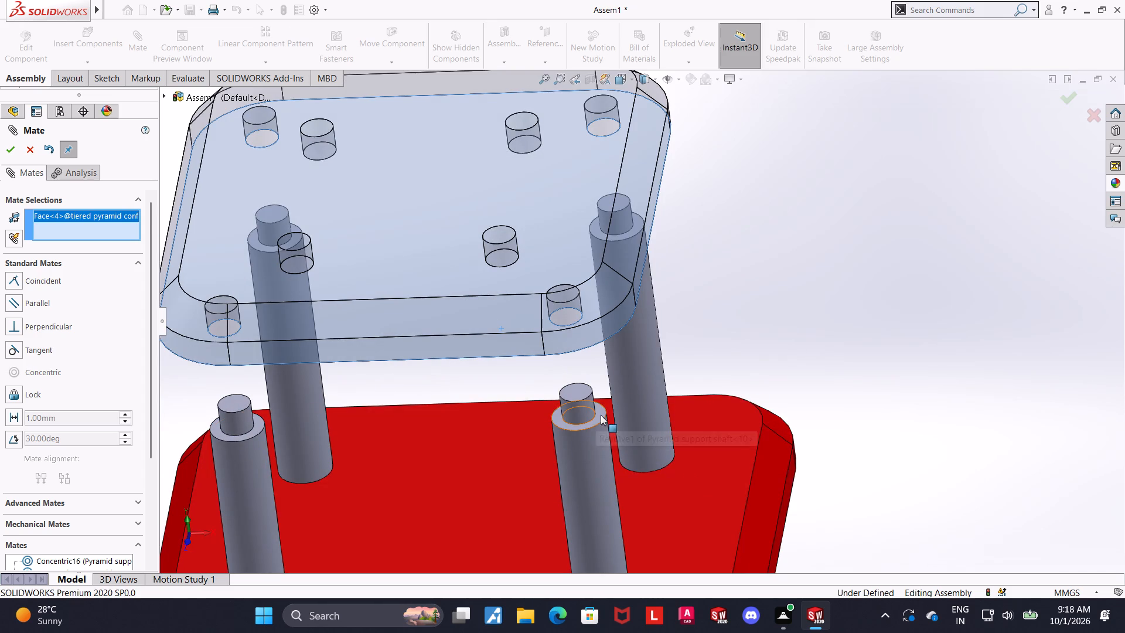
pyautogui.keyDown('ctrl'); pyautogui.click(601, 415); pyautogui.keyUp('ctrl')
pyautogui.click(5, 147)
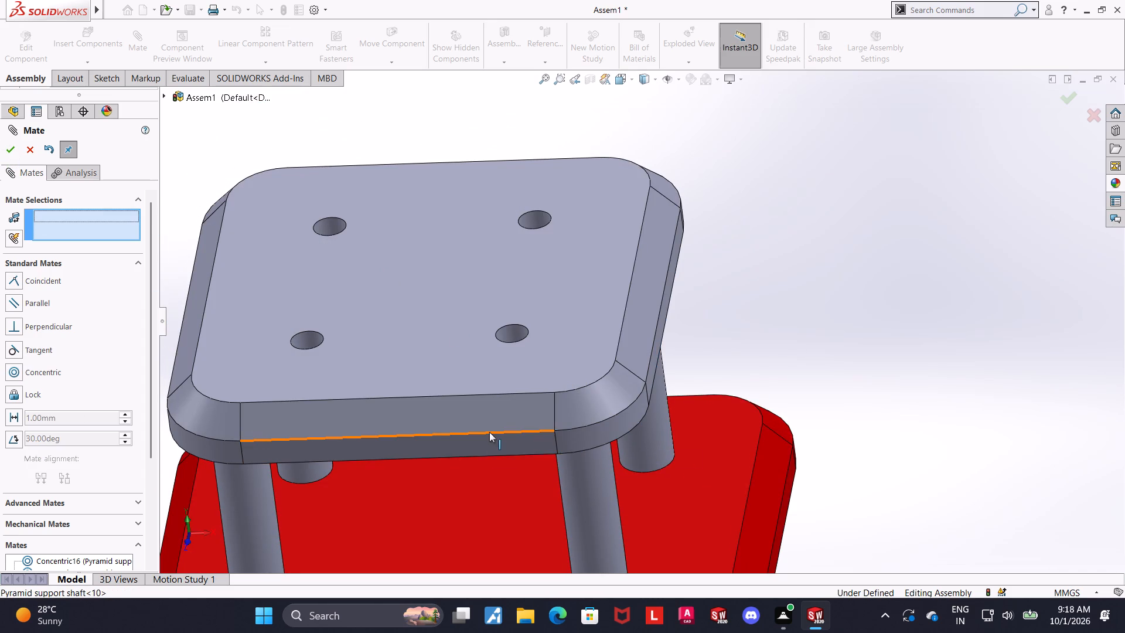
pyautogui.moveTo(492, 440); pyautogui.dragTo(499, 321)
pyautogui.scroll(4, 1112, 374)
pyautogui.click(911, 341)
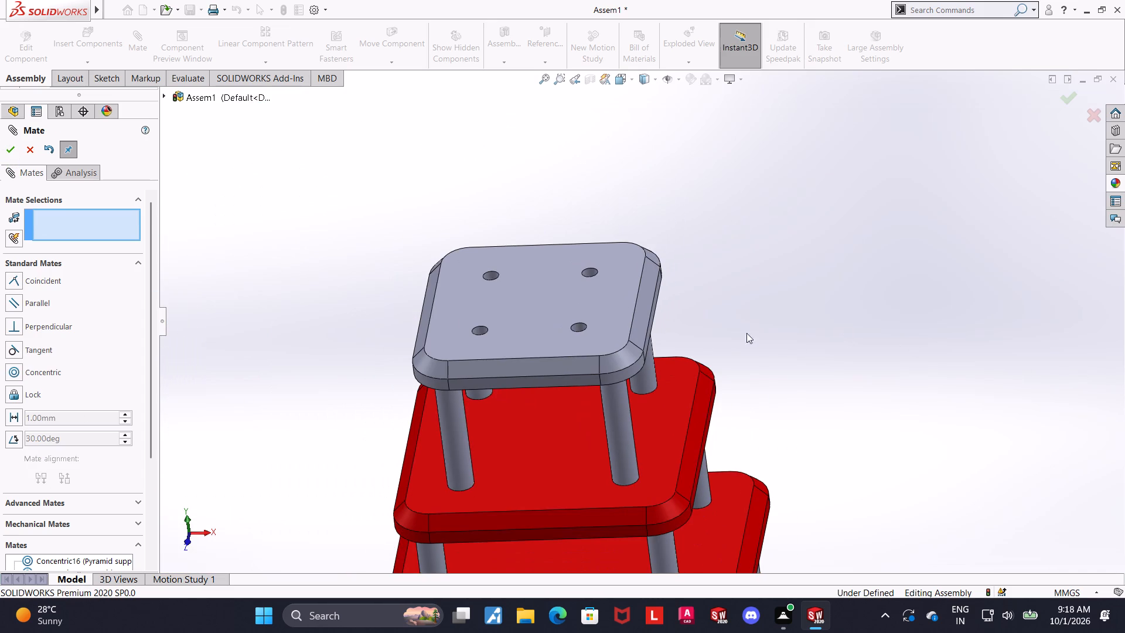
pyautogui.rightClick(479, 297)
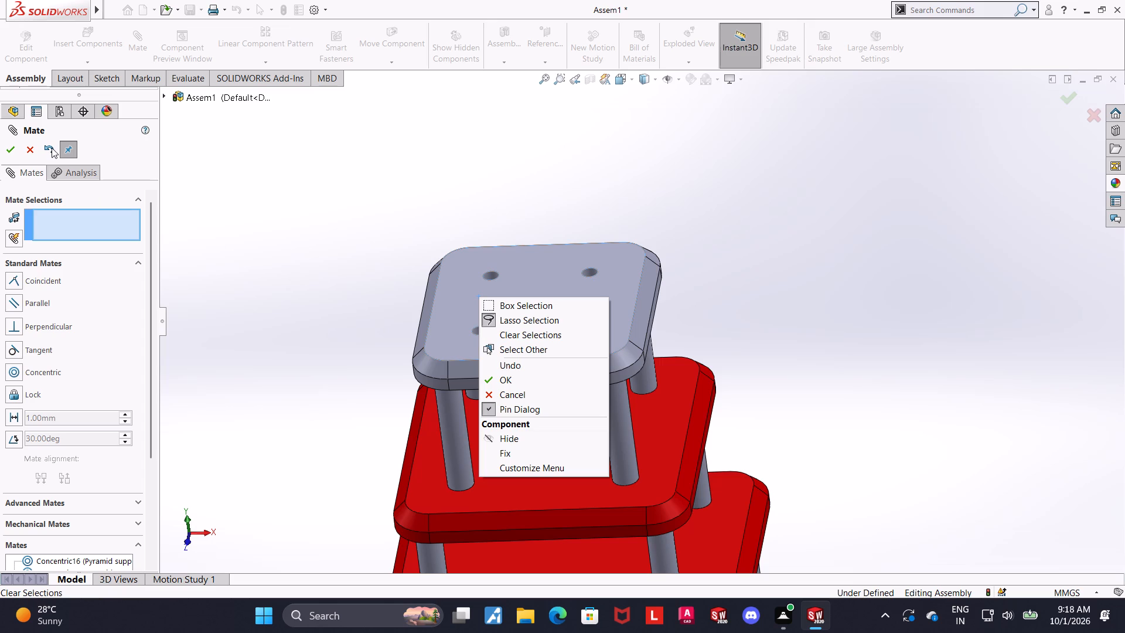
pyautogui.click(35, 150)
pyautogui.click(842, 246)
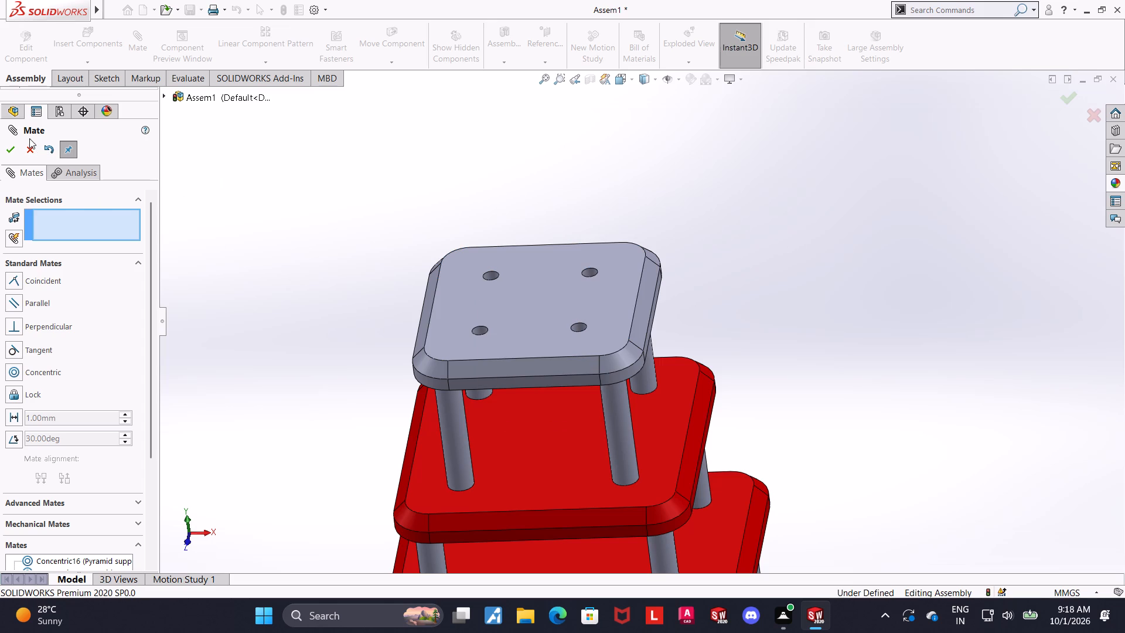
# Apply a red color to the tiered pyramid configuration 4 plate at part document level.
pyautogui.click(29, 141)
pyautogui.moveTo(550, 338); pyautogui.dragTo(557, 223)
pyautogui.click(901, 302)
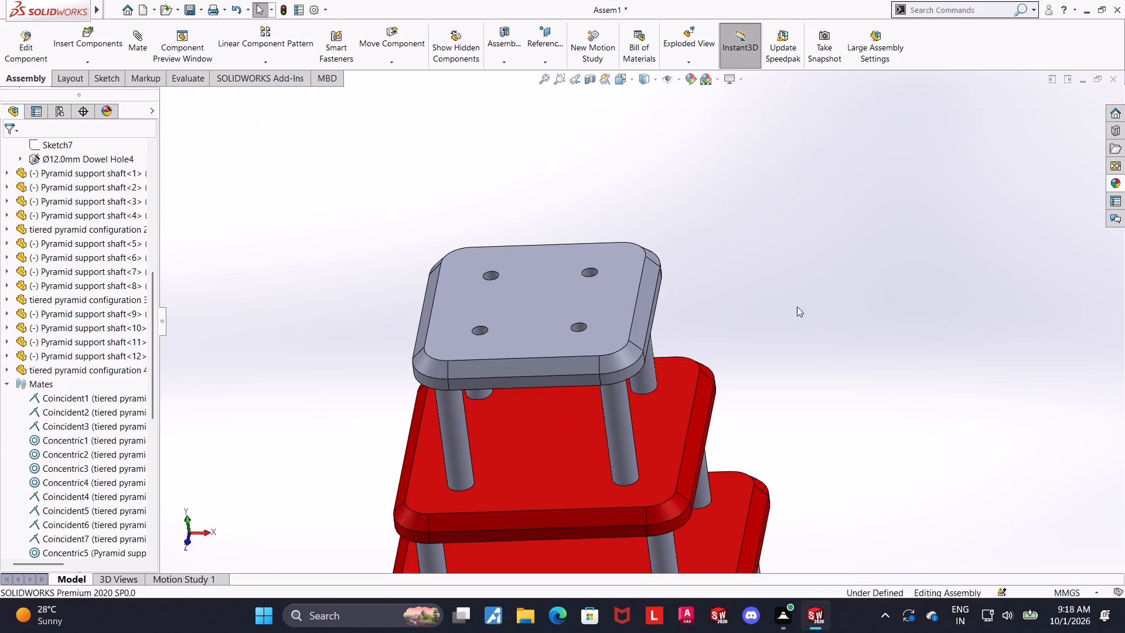
pyautogui.rightClick(615, 292)
pyautogui.click(659, 204)
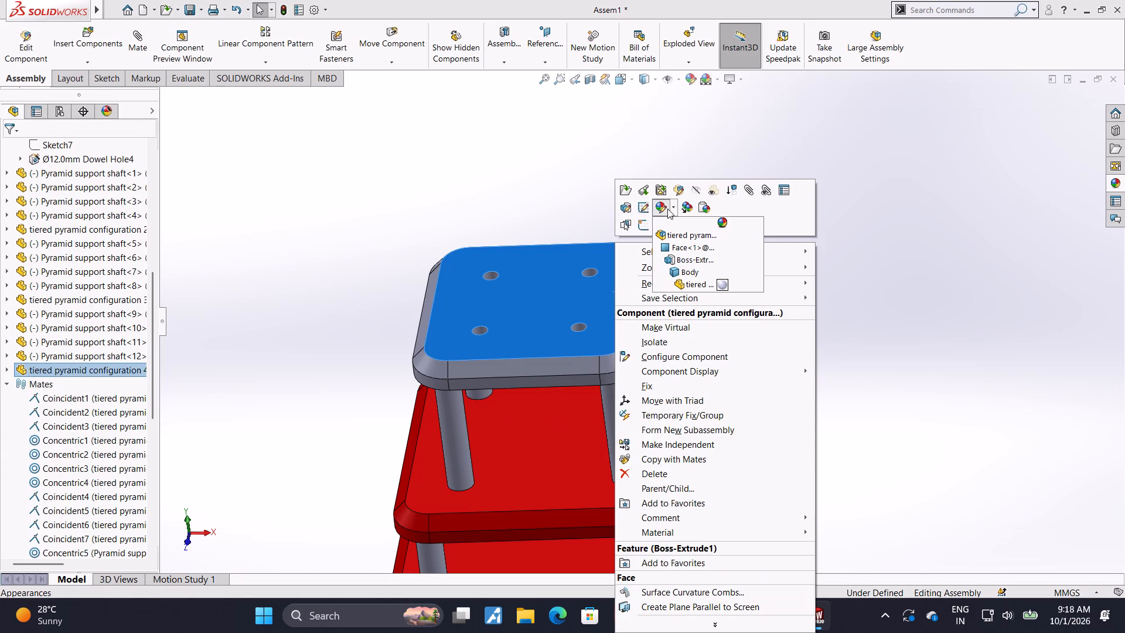
pyautogui.click(721, 286)
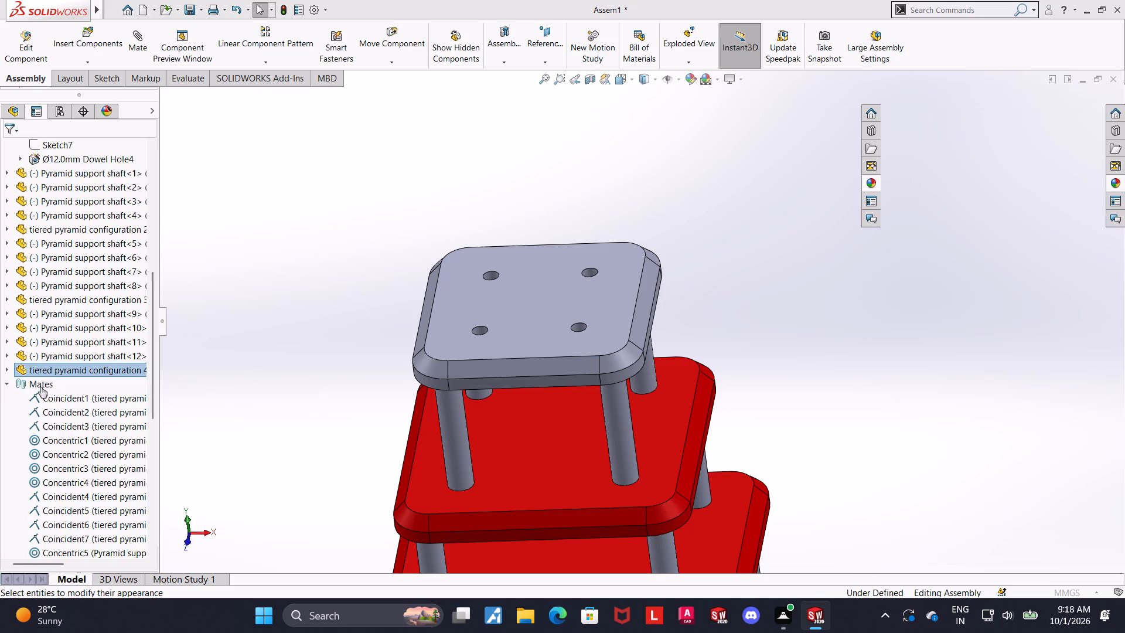
pyautogui.click(40, 474)
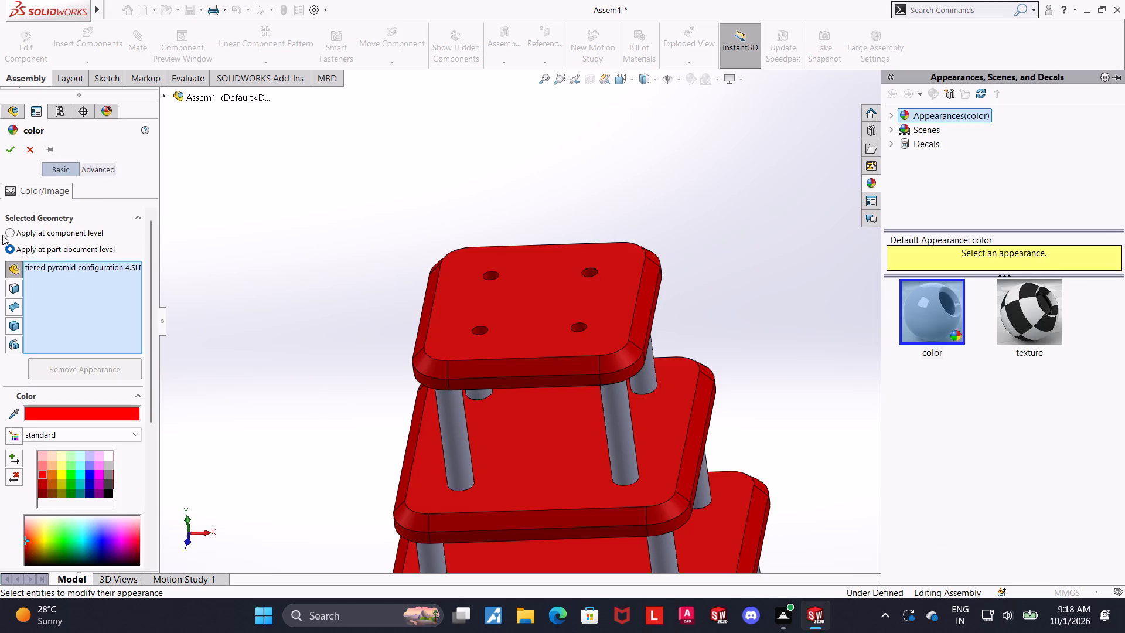
pyautogui.click(7, 153)
pyautogui.click(152, 192)
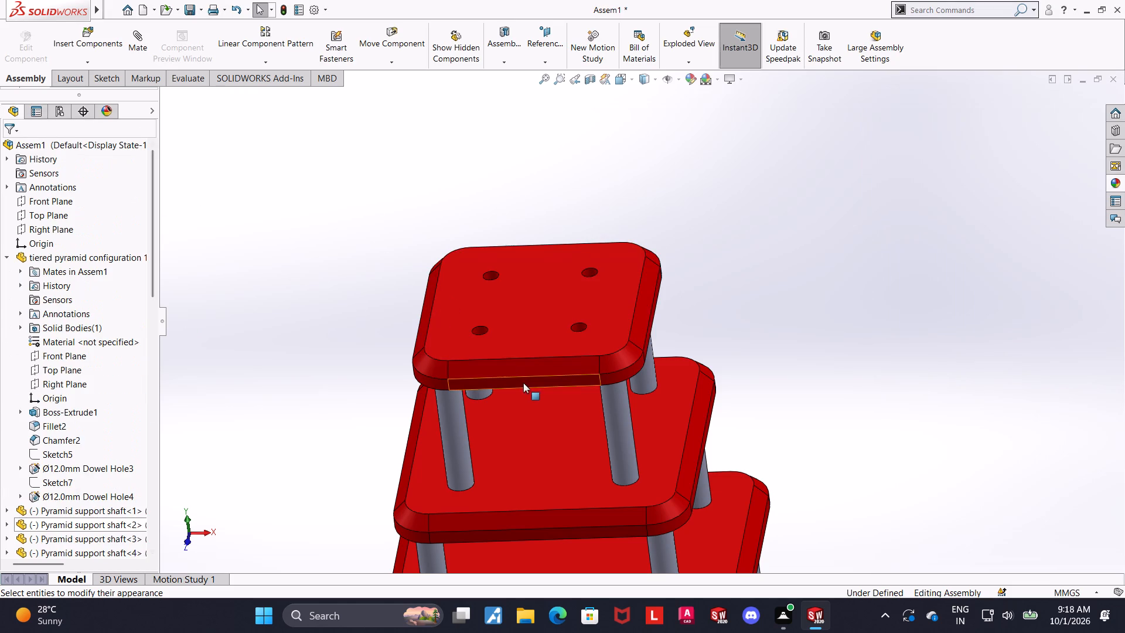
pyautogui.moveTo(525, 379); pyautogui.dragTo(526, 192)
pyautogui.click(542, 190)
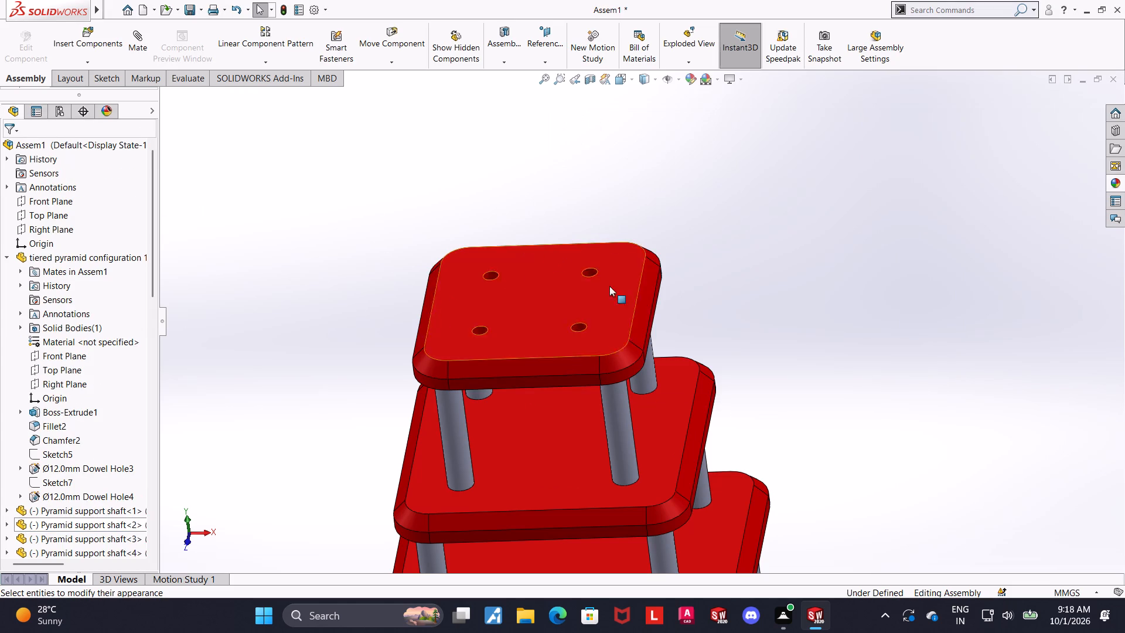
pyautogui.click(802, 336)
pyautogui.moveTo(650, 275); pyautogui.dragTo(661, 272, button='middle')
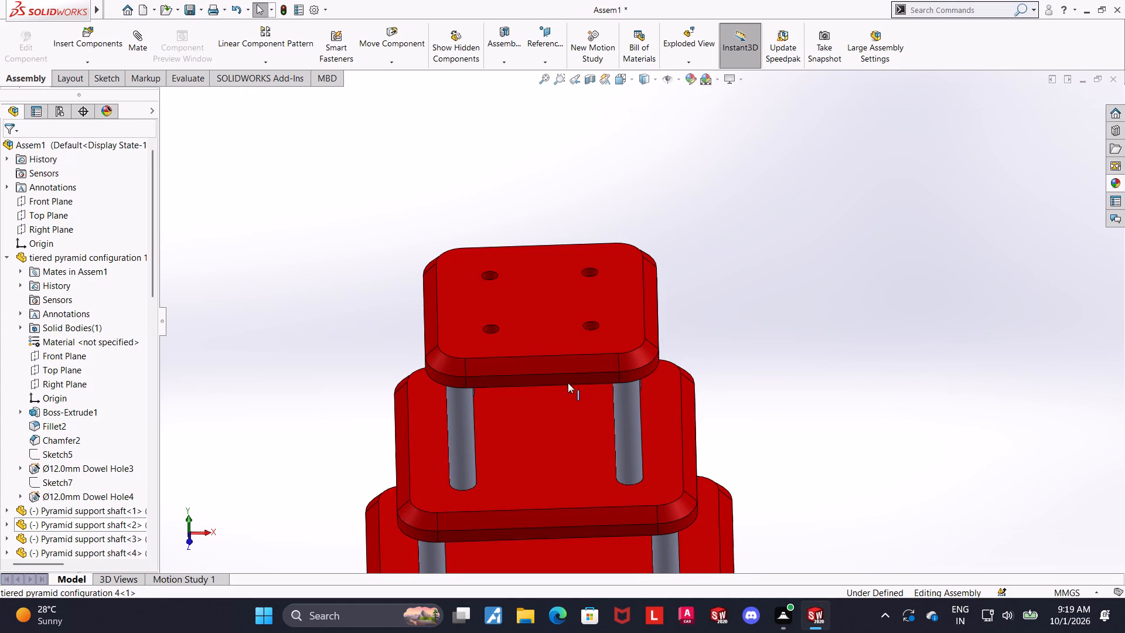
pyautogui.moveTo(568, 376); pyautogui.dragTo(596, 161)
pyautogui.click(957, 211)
# Insert a Pyramid support shaft and place it above the configuration 4 plate.
pyautogui.click(114, 39)
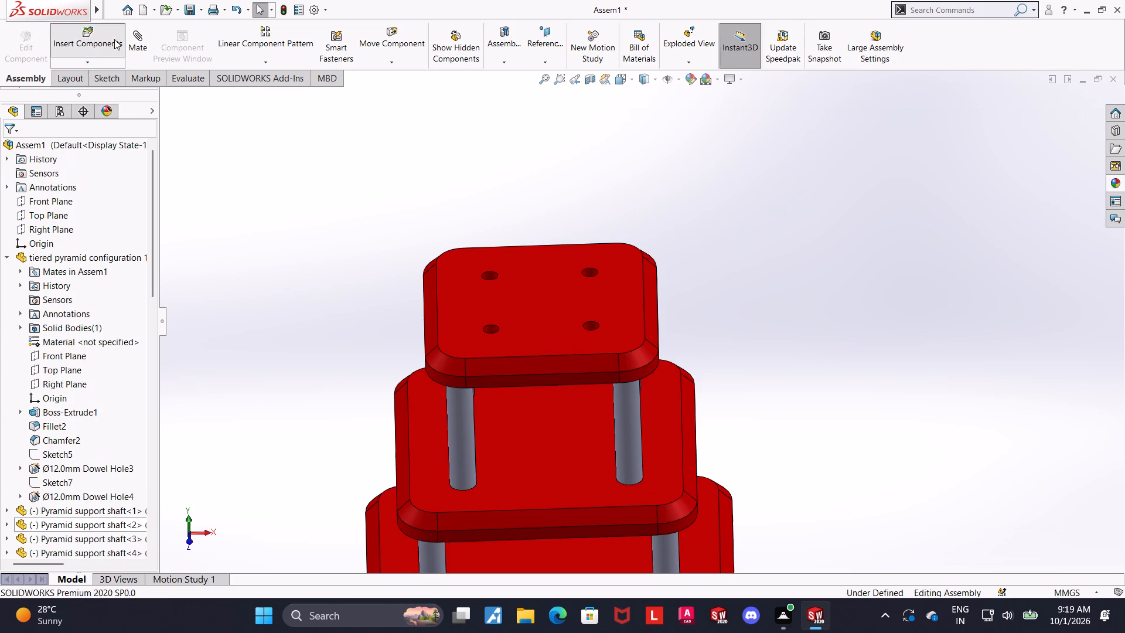
pyautogui.scroll(-1, 71, 341)
pyautogui.scroll(3, 69, 321)
pyautogui.click(70, 327)
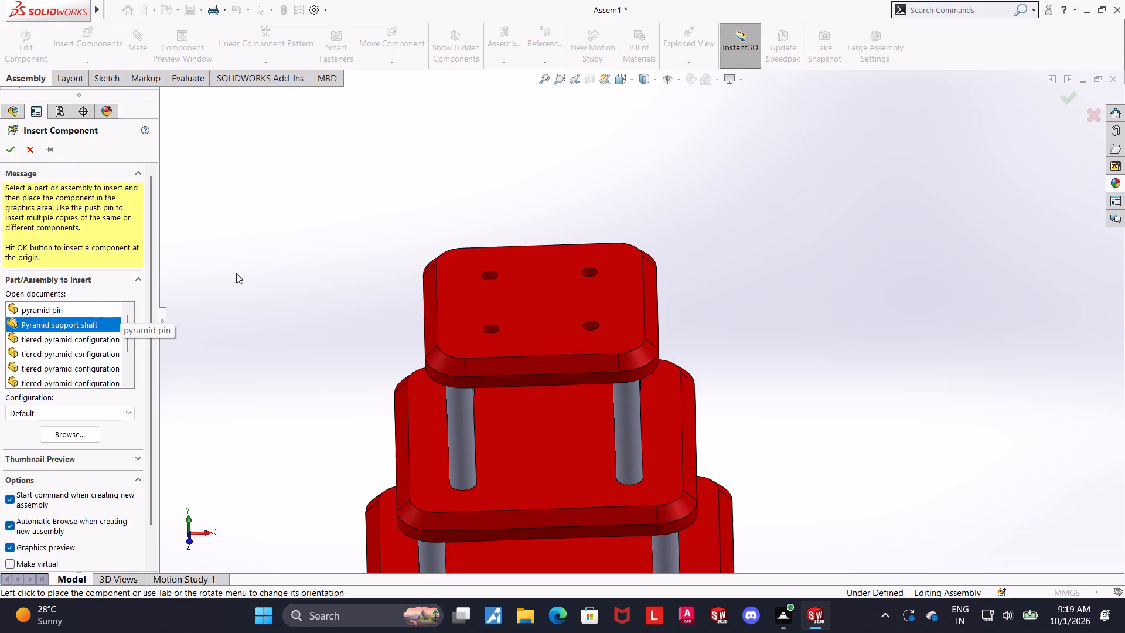
pyautogui.click(416, 134)
# Make three copies of the new Pyramid support shaft and spread all four shafts out above the top plate.
pyautogui.scroll(4, 544, 179)
pyautogui.click(517, 178)
pyautogui.keyDown('ctrl'); pyautogui.moveTo(455, 176); pyautogui.dragTo(781, 166); pyautogui.keyUp('ctrl')
pyautogui.click(642, 188)
pyautogui.keyDown('ctrl'); pyautogui.moveTo(466, 176); pyautogui.dragTo(347, 179); pyautogui.keyUp('ctrl')
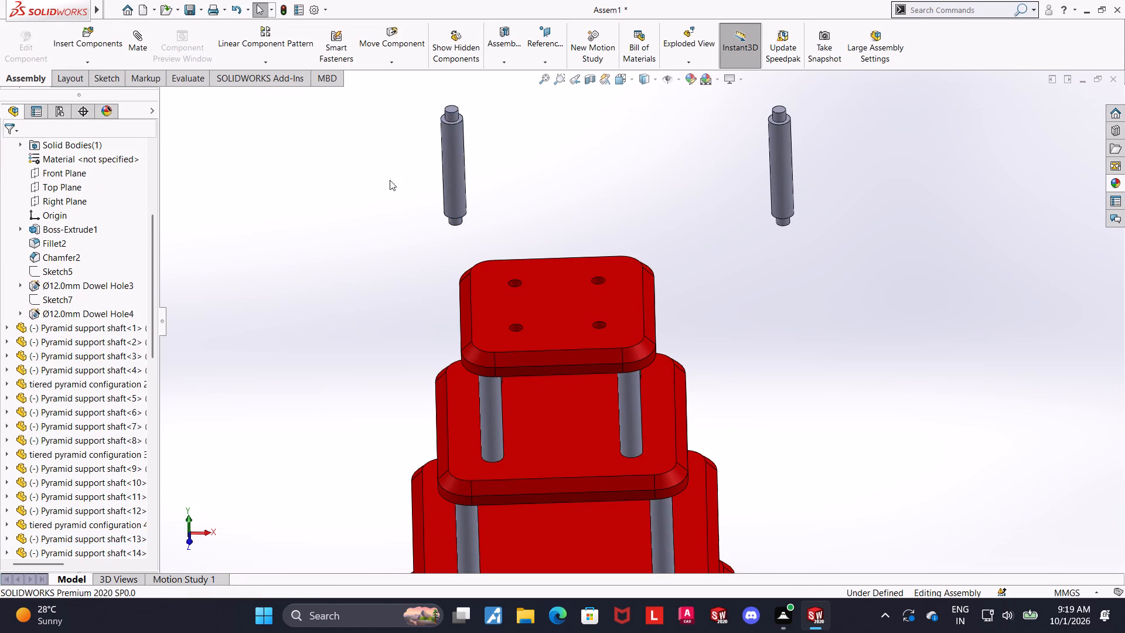
pyautogui.moveTo(451, 180); pyautogui.dragTo(328, 182)
pyautogui.click(428, 196)
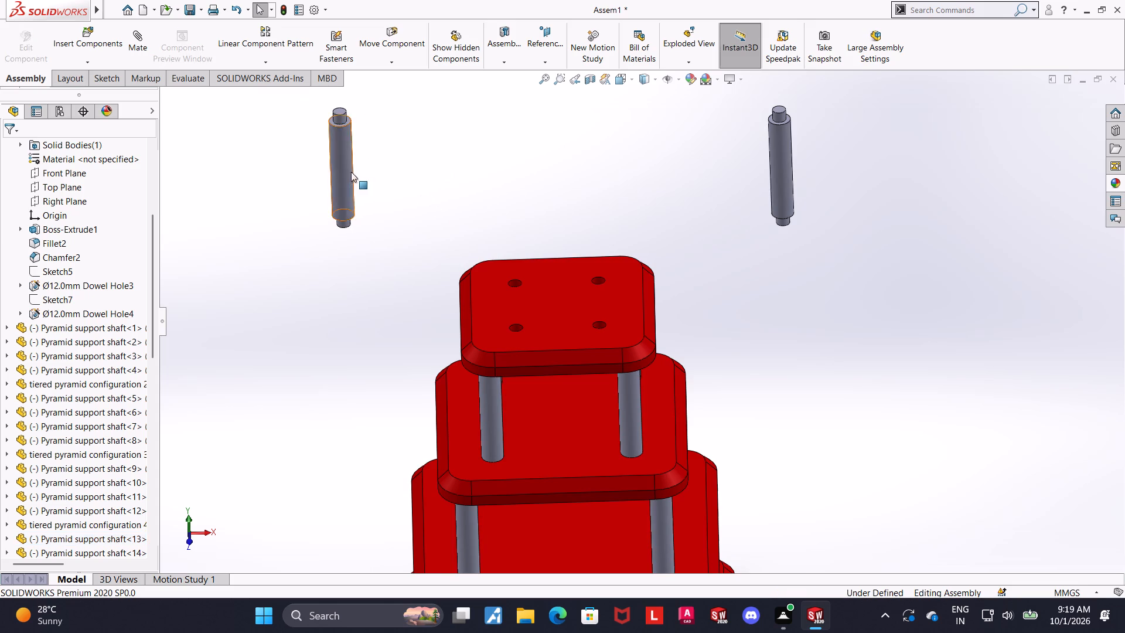
pyautogui.keyDown('ctrl'); pyautogui.moveTo(350, 172); pyautogui.dragTo(486, 172); pyautogui.keyUp('ctrl')
pyautogui.keyDown('ctrl'); pyautogui.click(429, 249); pyautogui.keyUp('ctrl')
pyautogui.click(554, 201)
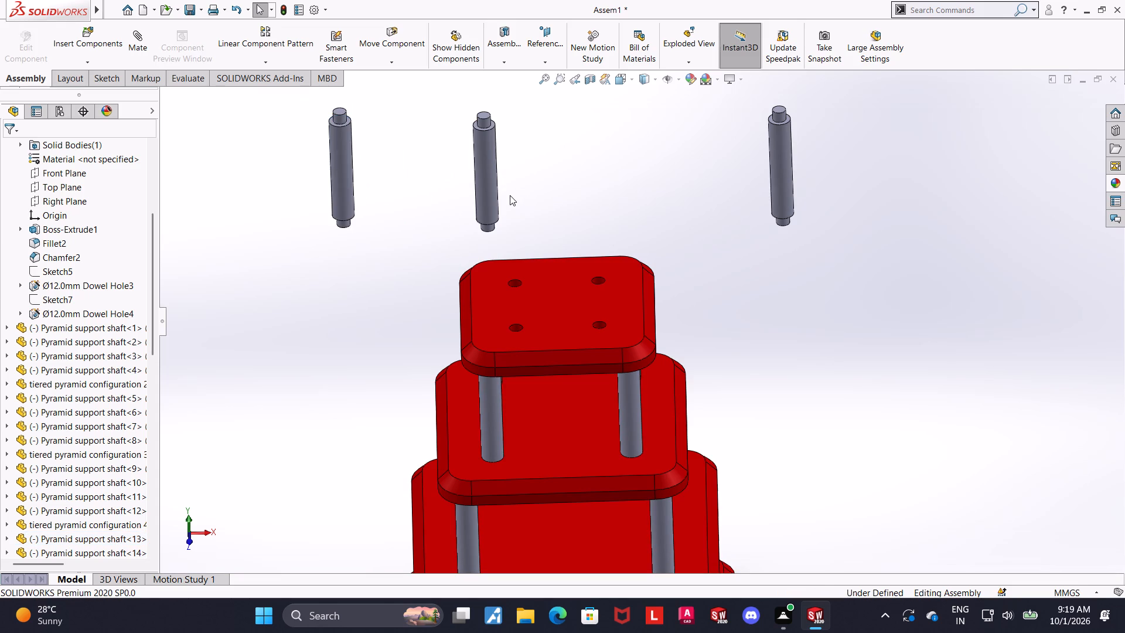
pyautogui.keyDown('ctrl'); pyautogui.moveTo(493, 188); pyautogui.dragTo(691, 182); pyautogui.keyUp('ctrl')
pyautogui.keyDown('ctrl'); pyautogui.click(696, 189); pyautogui.keyUp('ctrl')
pyautogui.click(846, 290)
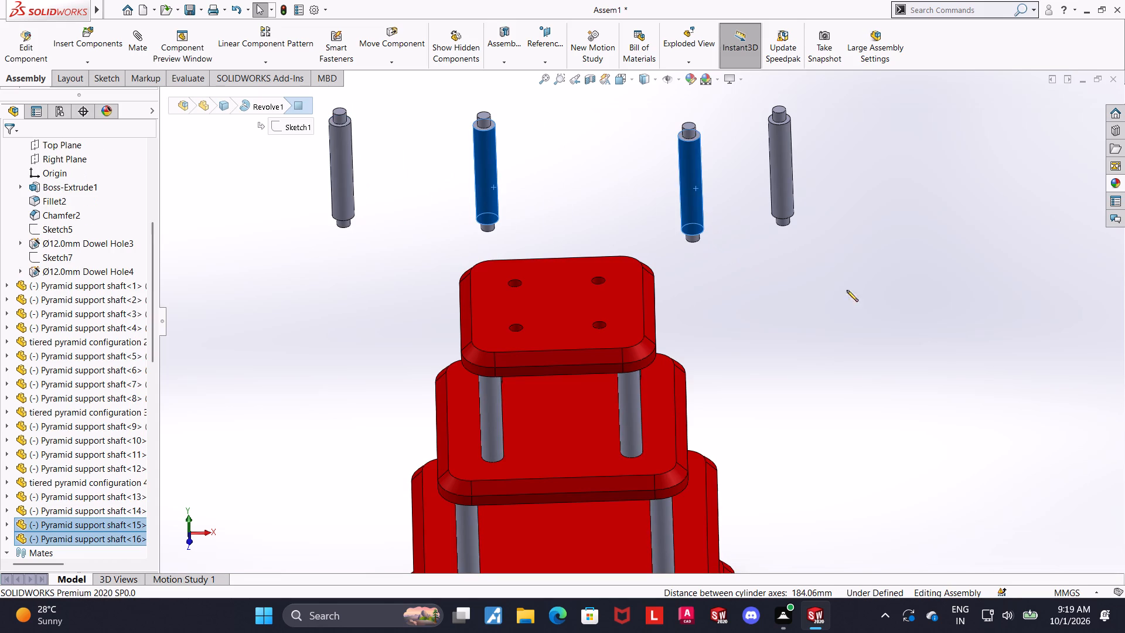
# Mate the lower pin of Pyramid support shaft<16> concentric with the front-right hole of the configuration 4 plate.
pyautogui.click(697, 239)
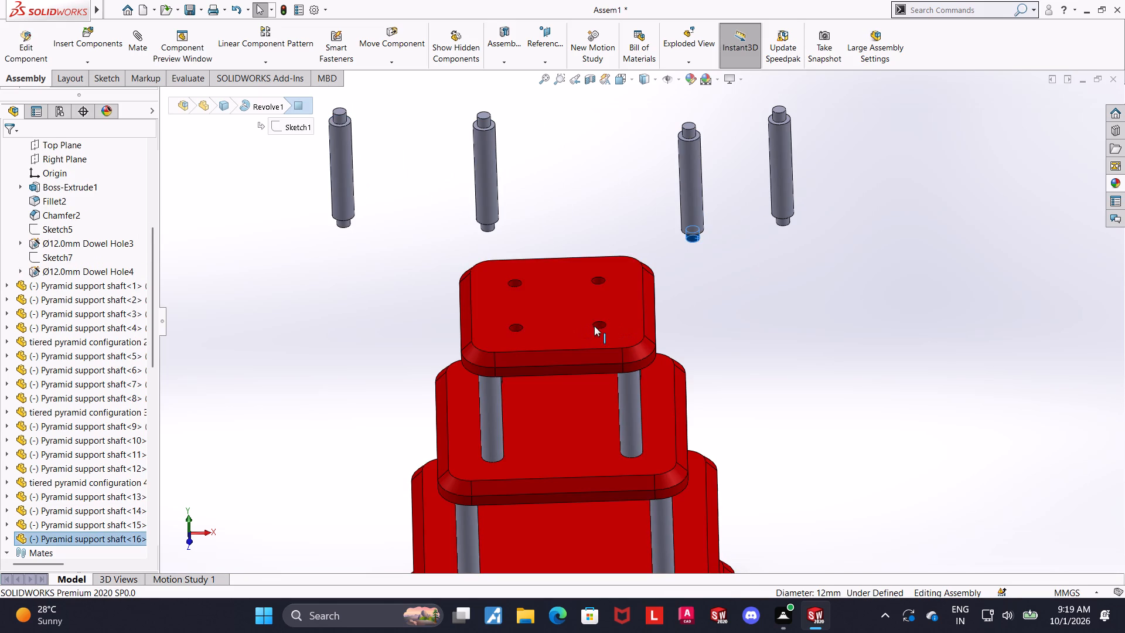
pyautogui.keyDown('ctrl'); pyautogui.click(596, 325); pyautogui.keyUp('ctrl')
pyautogui.click(147, 50)
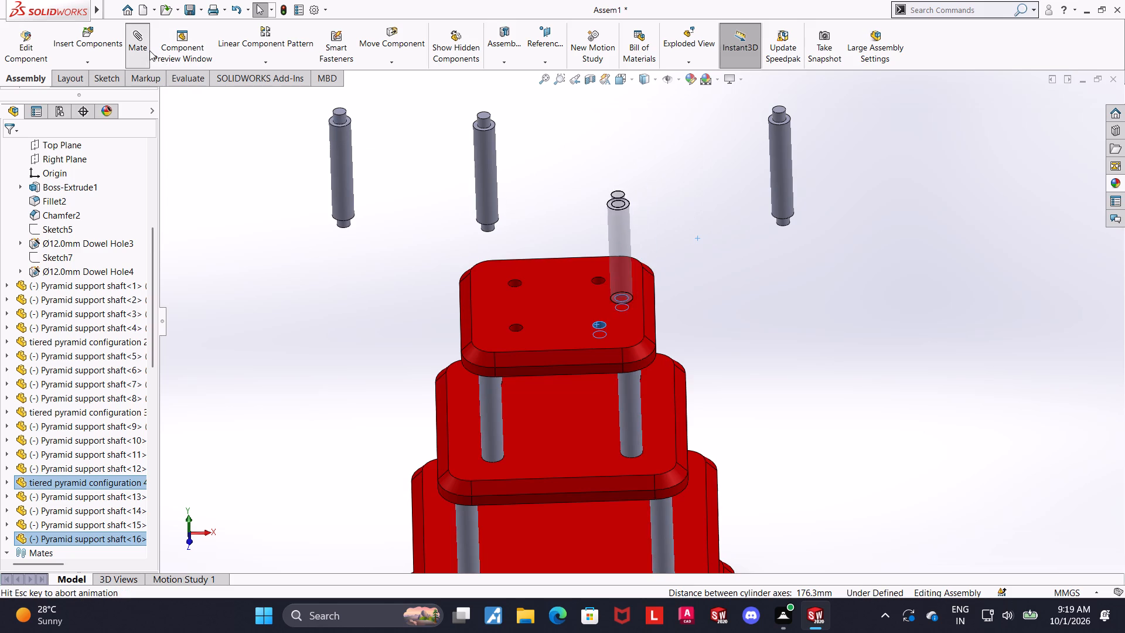
pyautogui.click(12, 152)
# Mate the lower pin of Pyramid support shaft<13> concentric with the front-left hole of the configuration 4 plate.
pyautogui.scroll(-5, 411, 201)
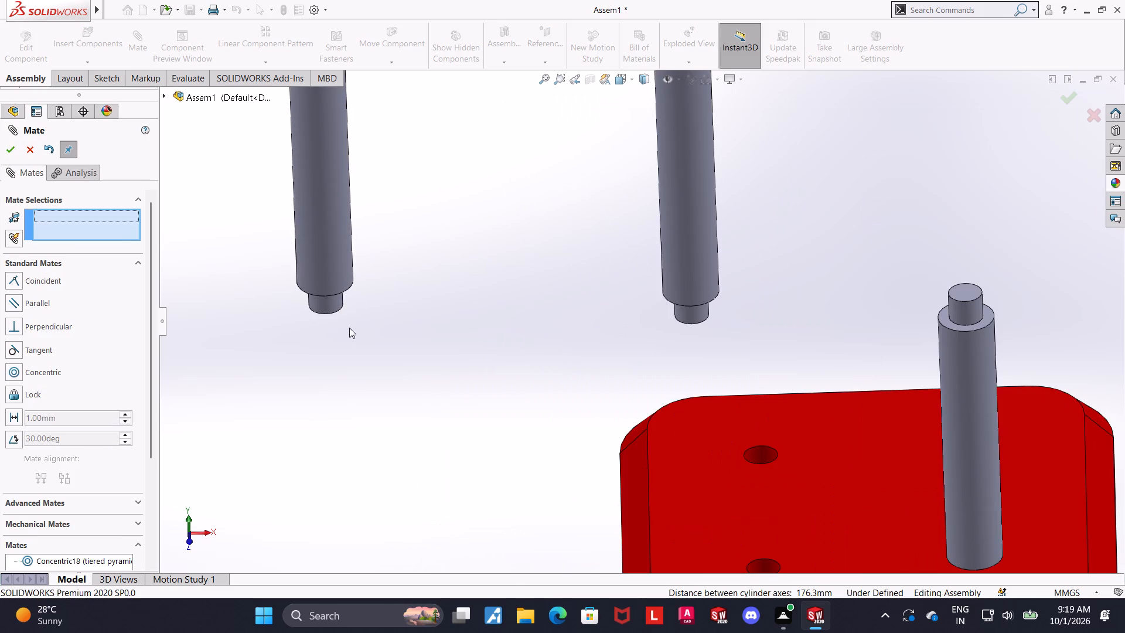
pyautogui.click(338, 304)
pyautogui.keyDown('ctrl'); pyautogui.click(771, 565); pyautogui.keyUp('ctrl')
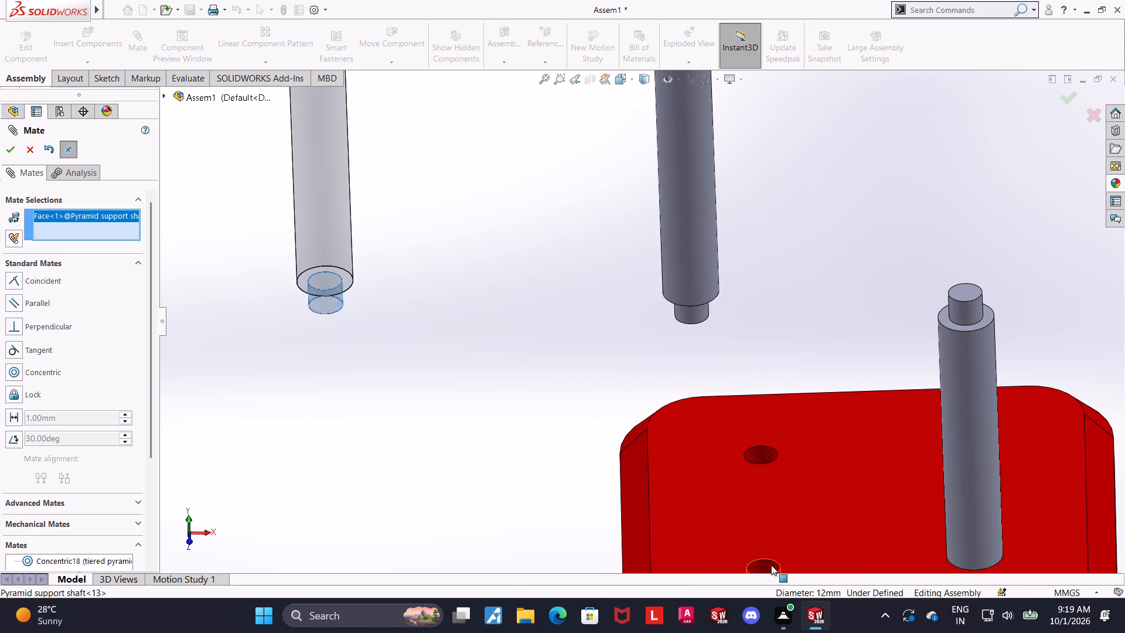
pyautogui.click(16, 154)
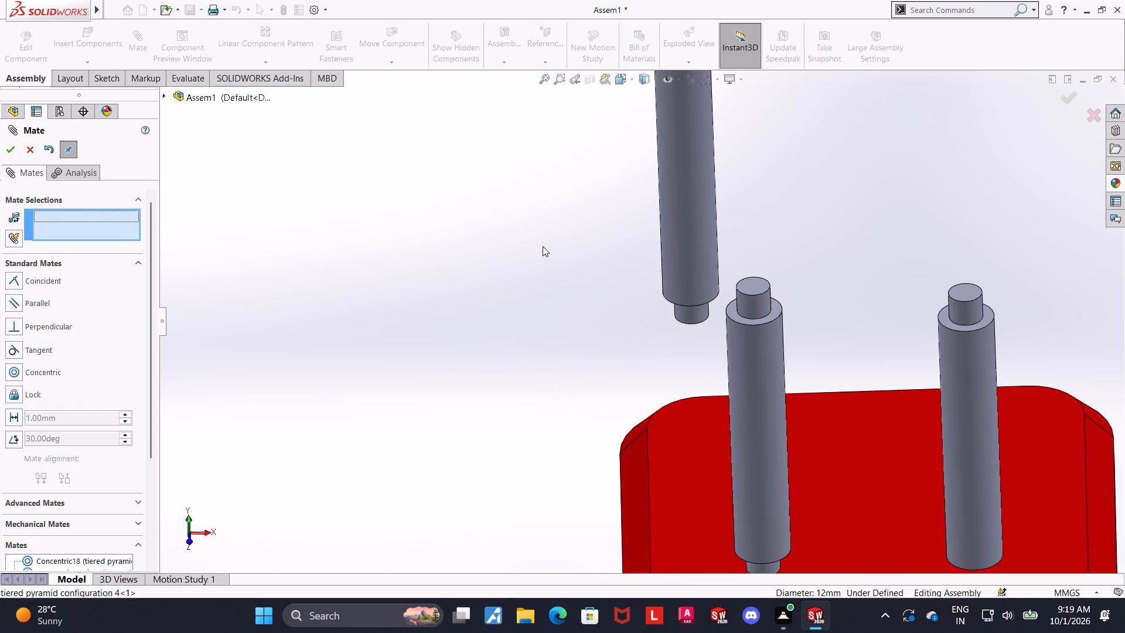
# Mate the lower pin of Pyramid support shaft<15> concentric with the rear-left hole of the configuration 4 plate.
pyautogui.scroll(2, 543, 246)
pyautogui.moveTo(649, 296); pyautogui.dragTo(707, 226, button='middle')
pyautogui.click(650, 319)
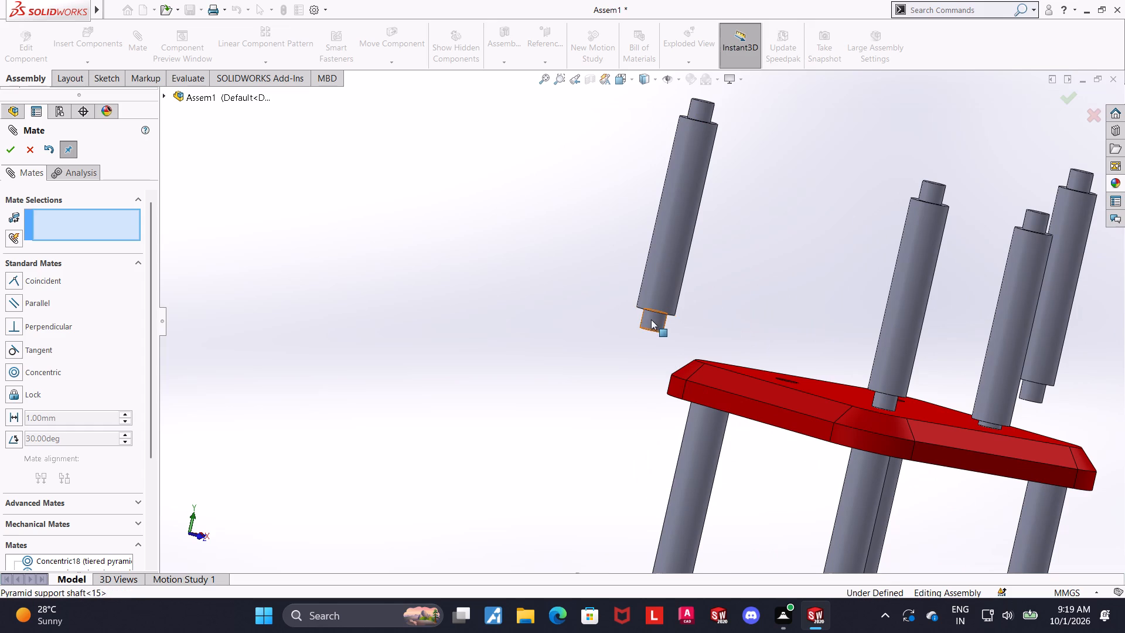
pyautogui.moveTo(780, 304); pyautogui.dragTo(750, 414, button='middle')
pyautogui.keyDown('ctrl'); pyautogui.click(771, 411); pyautogui.keyUp('ctrl')
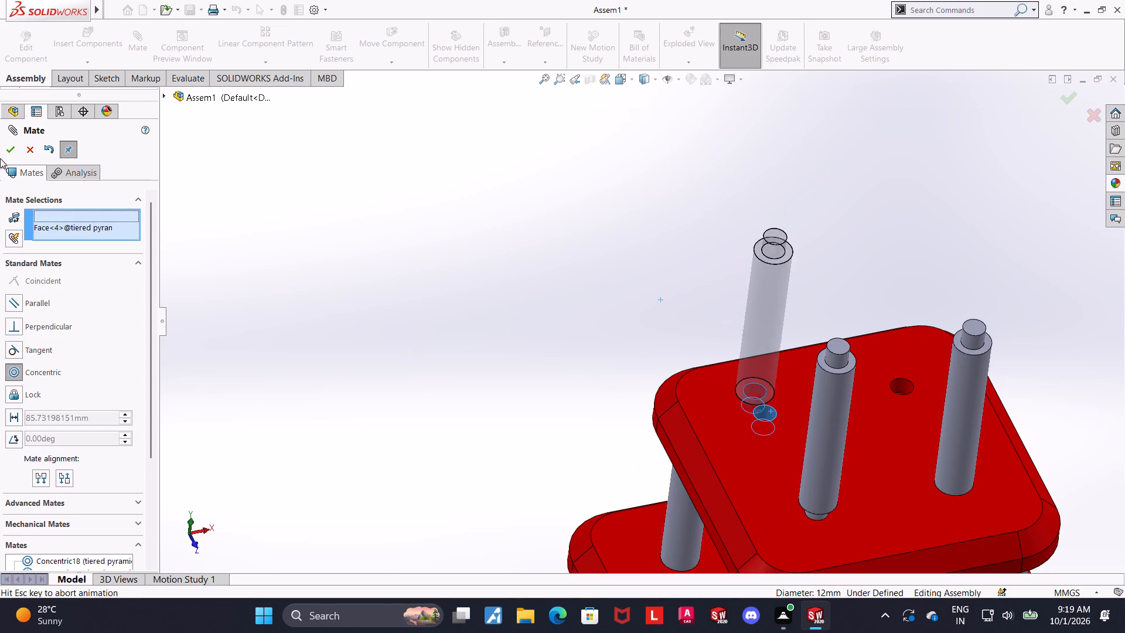
pyautogui.click(6, 145)
# Mate the lower pin of Pyramid support shaft<14> concentric with the remaining rear-right hole of the configuration 4 plate.
pyautogui.scroll(7, 991, 235)
pyautogui.scroll(-5, 935, 261)
pyautogui.scroll(-3, 674, 179)
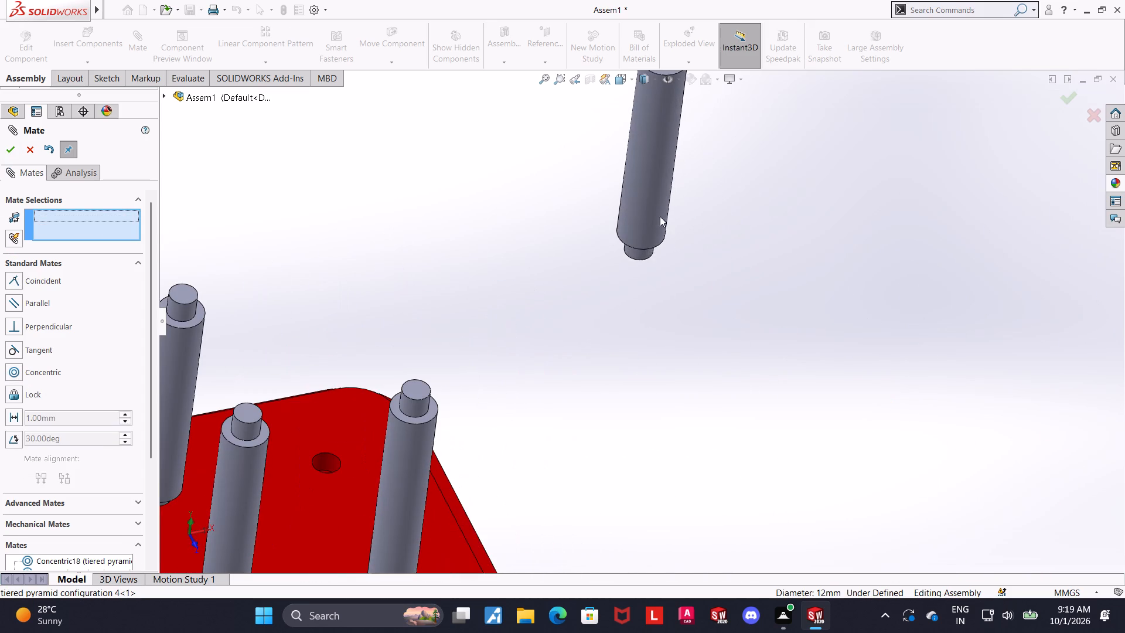
pyautogui.click(643, 252)
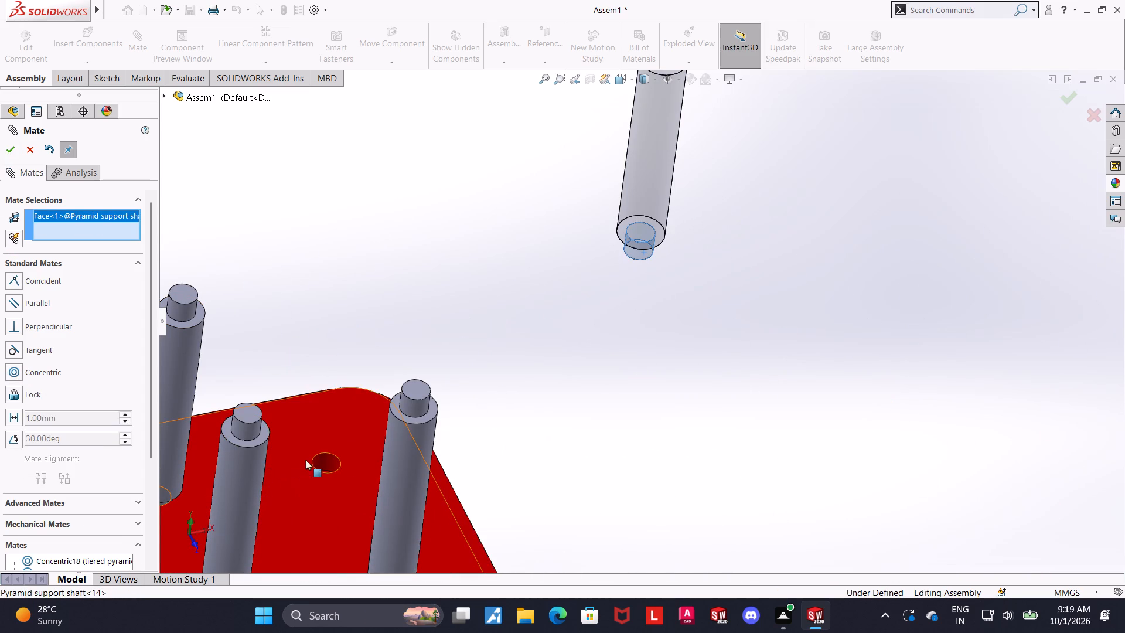
pyautogui.keyDown('ctrl'); pyautogui.click(329, 455); pyautogui.keyUp('ctrl')
pyautogui.click(8, 150)
# Raise the four new support shafts along their hole axes so their lower ends clear the configuration 4 plate.
pyautogui.scroll(5, 514, 267)
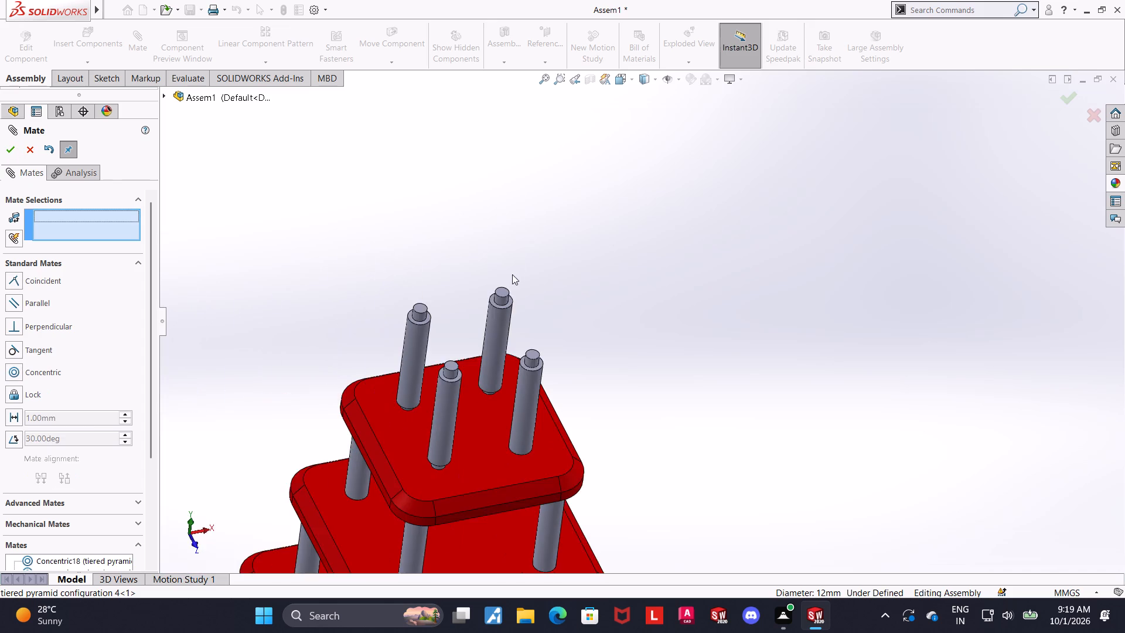
pyautogui.scroll(-5, 497, 399)
pyautogui.moveTo(506, 397); pyautogui.dragTo(502, 322)
pyautogui.moveTo(660, 359); pyautogui.dragTo(684, 277)
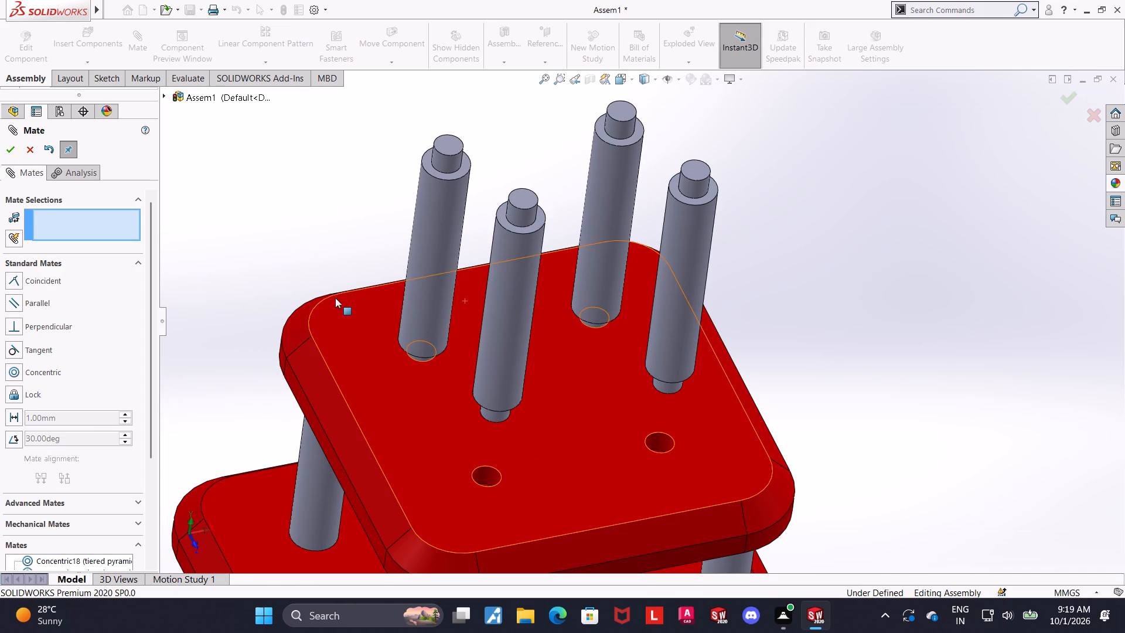
pyautogui.moveTo(421, 298); pyautogui.dragTo(440, 228)
pyautogui.moveTo(589, 254); pyautogui.dragTo(626, 173)
pyautogui.click(1080, 369)
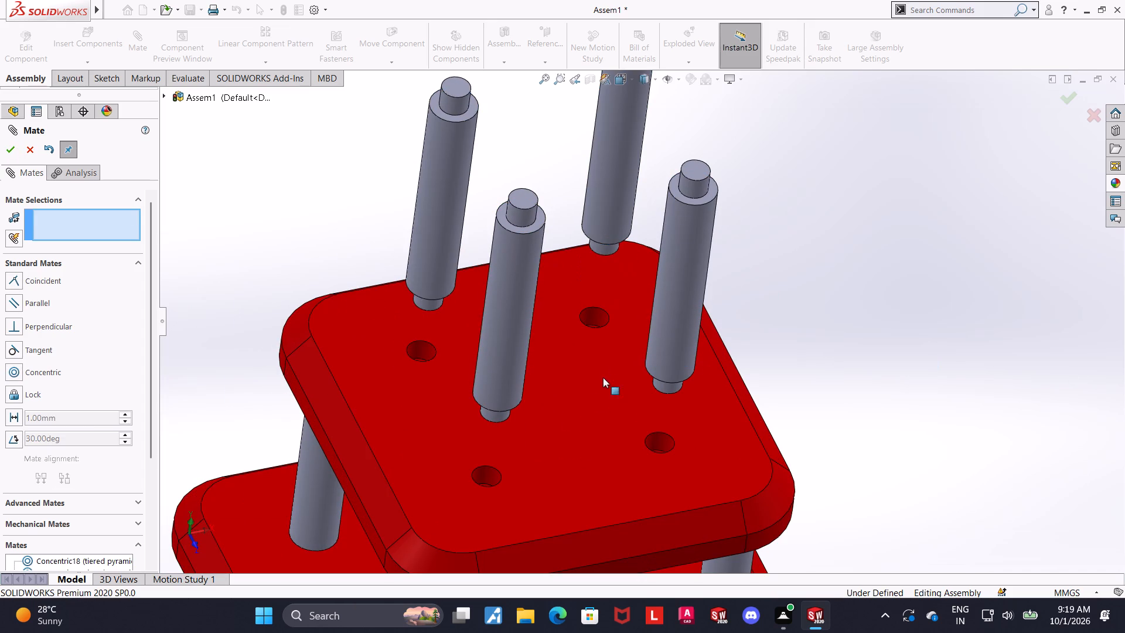
# Mate the top face of the configuration 4 plate coincident with the lower shoulder face of the front-right support shaft.
pyautogui.click(599, 424)
pyautogui.scroll(4, 945, 396)
pyautogui.moveTo(772, 359); pyautogui.dragTo(734, 138, button='middle')
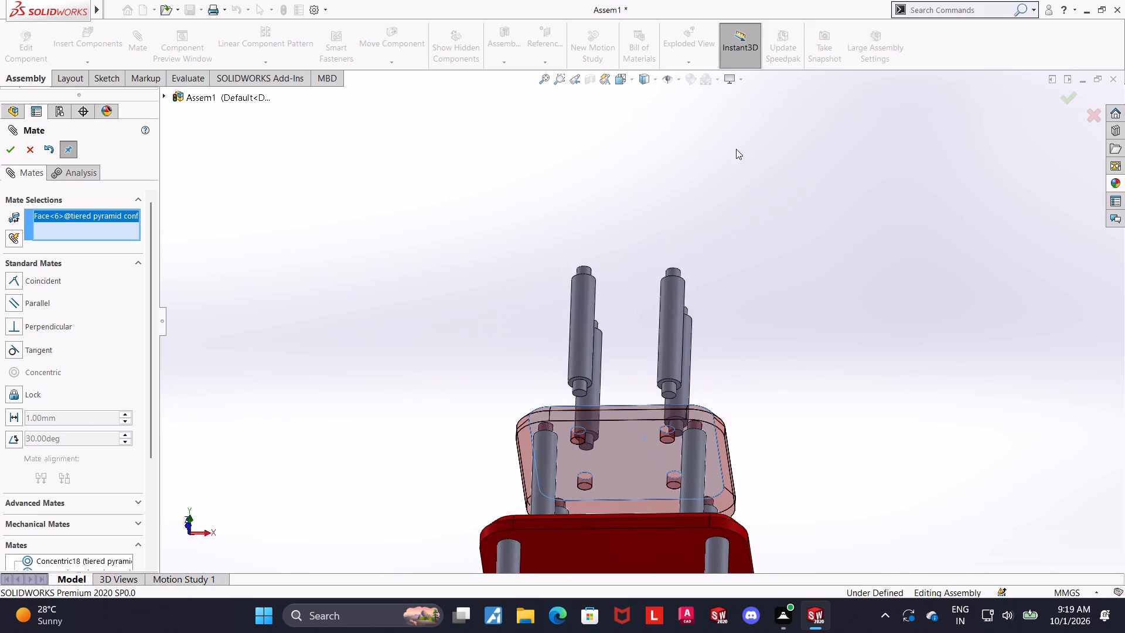
pyautogui.scroll(-7, 654, 389)
pyautogui.keyDown('ctrl'); pyautogui.click(735, 329); pyautogui.keyUp('ctrl')
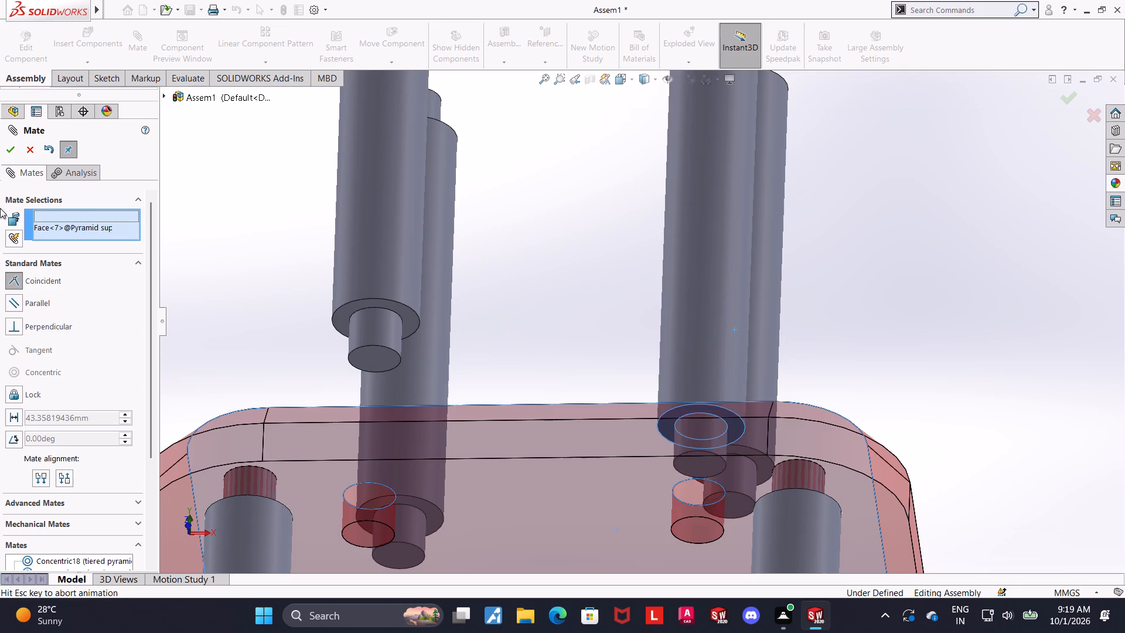
pyautogui.click(8, 151)
# Mate the lower shoulder face of the front-left support shaft coincident with the top face of the configuration 4 plate.
pyautogui.click(405, 329)
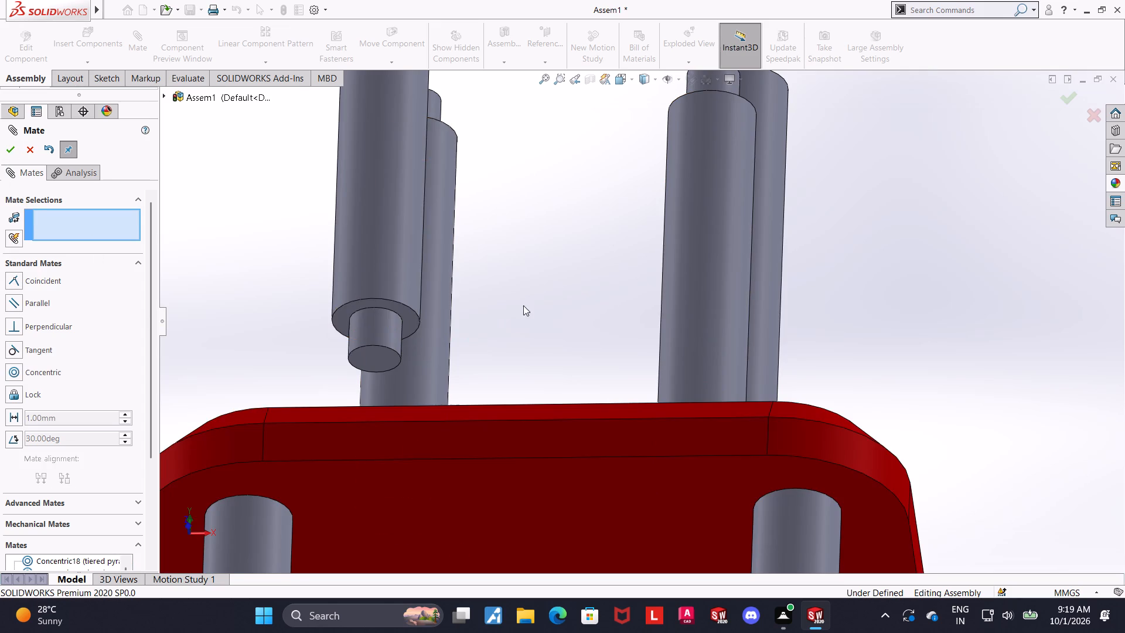
pyautogui.moveTo(533, 300); pyautogui.dragTo(533, 329, button='middle')
pyautogui.click(411, 273)
pyautogui.moveTo(528, 271); pyautogui.dragTo(524, 359, button='middle')
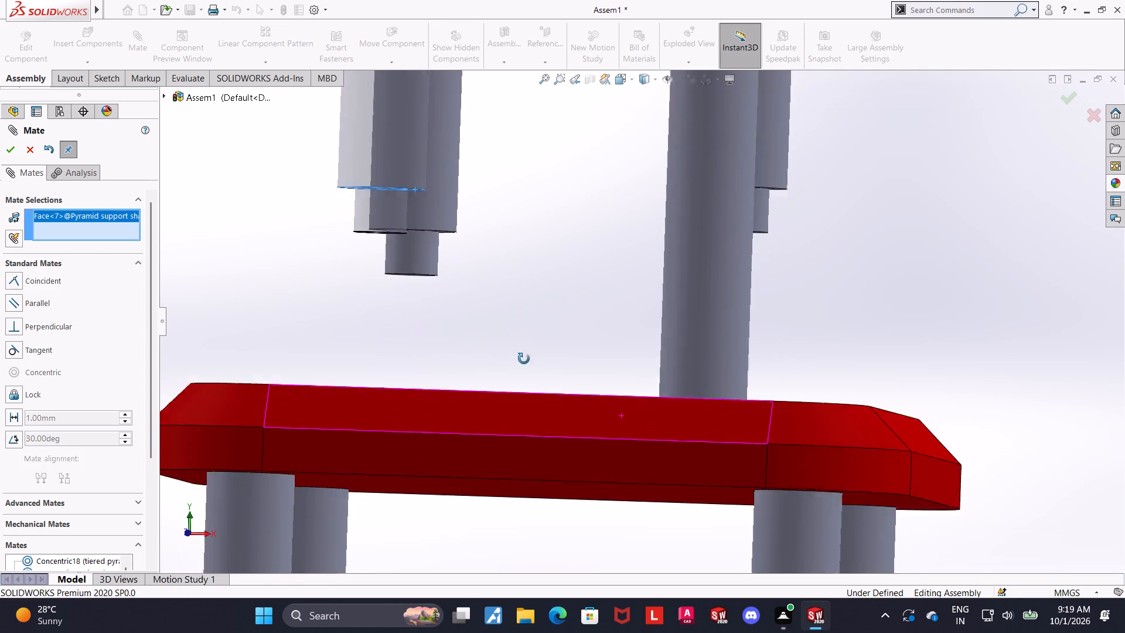
pyautogui.moveTo(524, 359); pyautogui.dragTo(523, 369, button='middle')
pyautogui.click(535, 343)
pyautogui.click(11, 151)
# Mate the lower shoulder face of the rear-right support shaft coincident with the top face of the configuration 4 plate.
pyautogui.scroll(3, 775, 229)
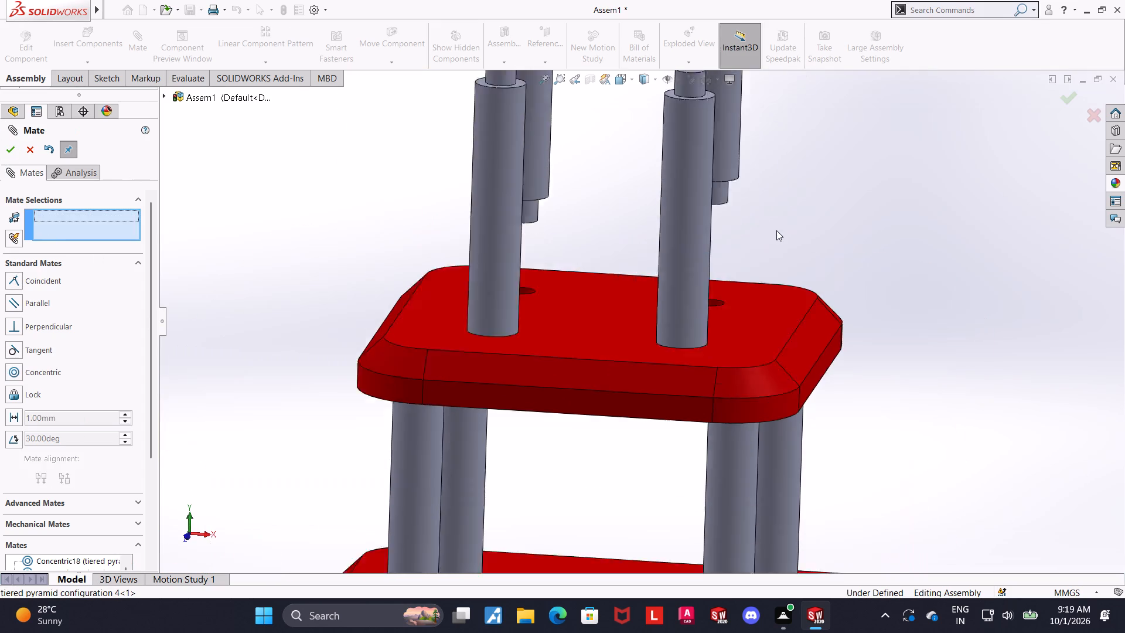
pyautogui.scroll(2, 776, 230)
pyautogui.moveTo(714, 243); pyautogui.dragTo(660, 220, button='middle')
pyautogui.moveTo(823, 255); pyautogui.dragTo(793, 223, button='middle')
pyautogui.scroll(-4, 828, 229)
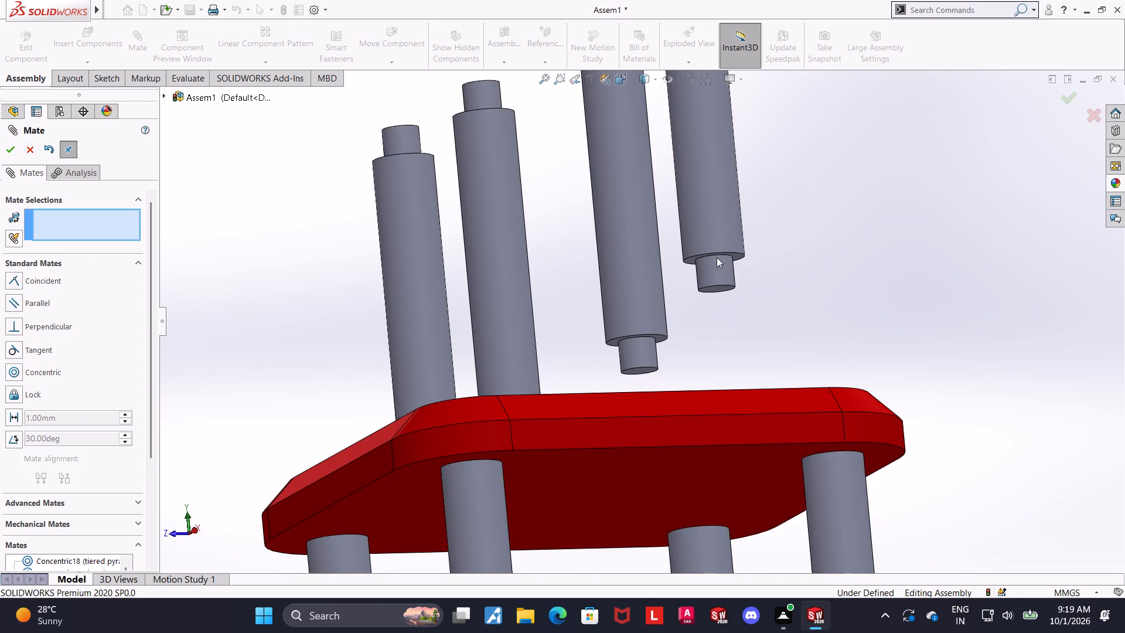
pyautogui.click(712, 268)
pyautogui.moveTo(753, 271); pyautogui.dragTo(739, 423, button='middle')
pyautogui.click(756, 410)
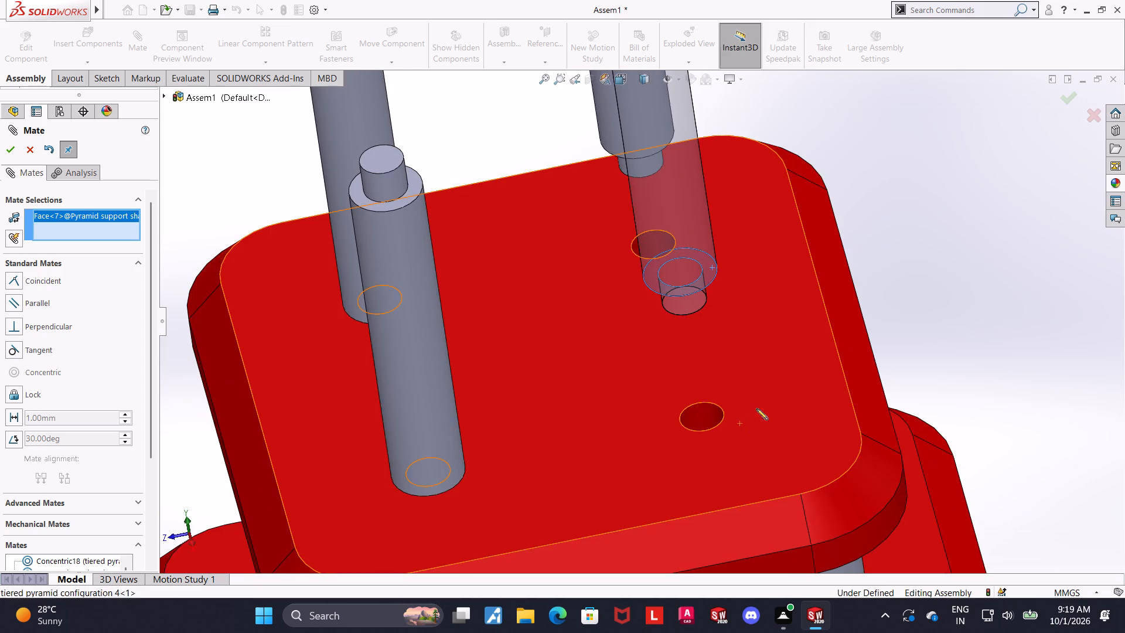
pyautogui.click(570, 318)
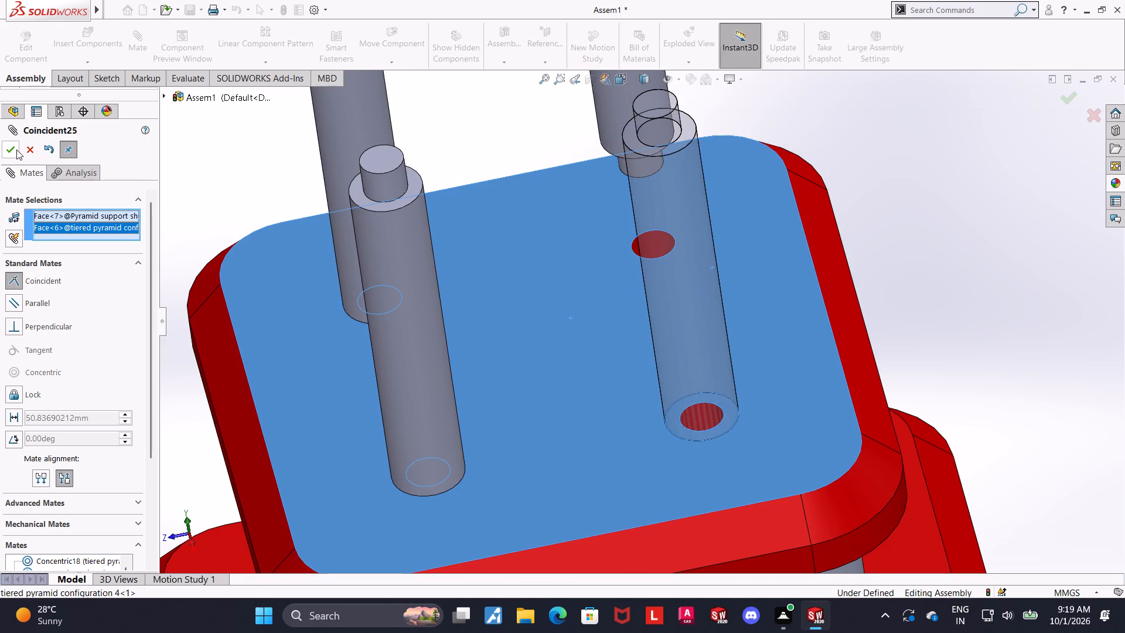
pyautogui.click(13, 151)
# Mate the lower shoulder face of the remaining raised support shaft coincident with the top face of the configuration 4 plate.
pyautogui.scroll(3, 670, 212)
pyautogui.scroll(-5, 669, 206)
pyautogui.scroll(1, 710, 206)
pyautogui.moveTo(710, 206); pyautogui.dragTo(674, 132, button='middle')
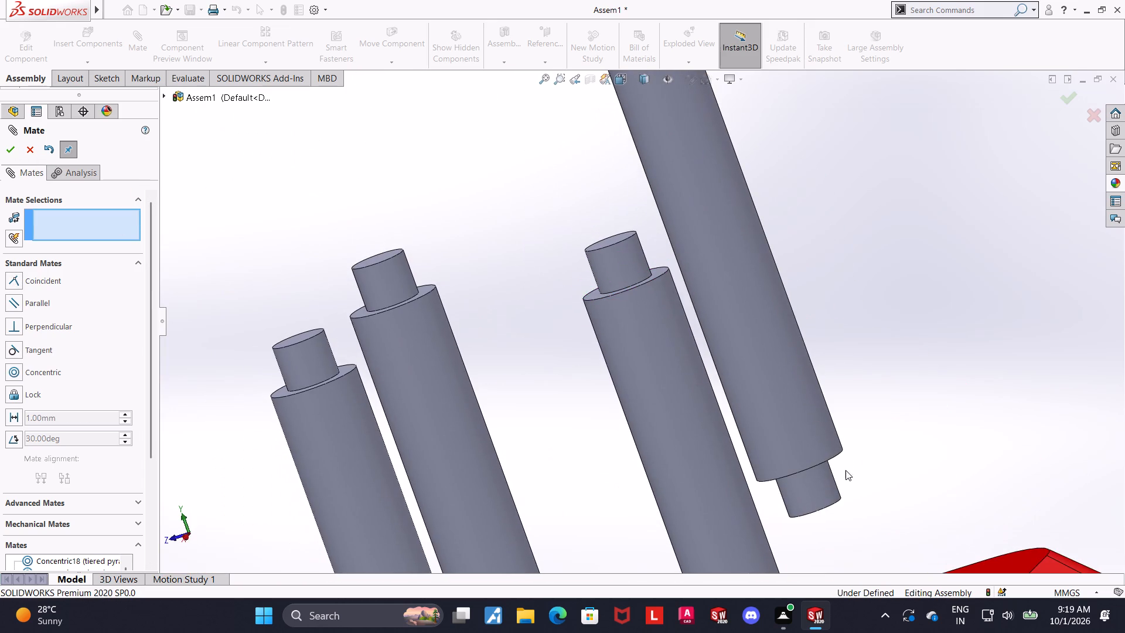
pyautogui.scroll(1, 851, 456)
pyautogui.moveTo(850, 457); pyautogui.dragTo(772, 292, button='middle')
pyautogui.moveTo(902, 515); pyautogui.dragTo(912, 538, button='middle')
pyautogui.moveTo(1047, 544); pyautogui.dragTo(1031, 543, button='middle')
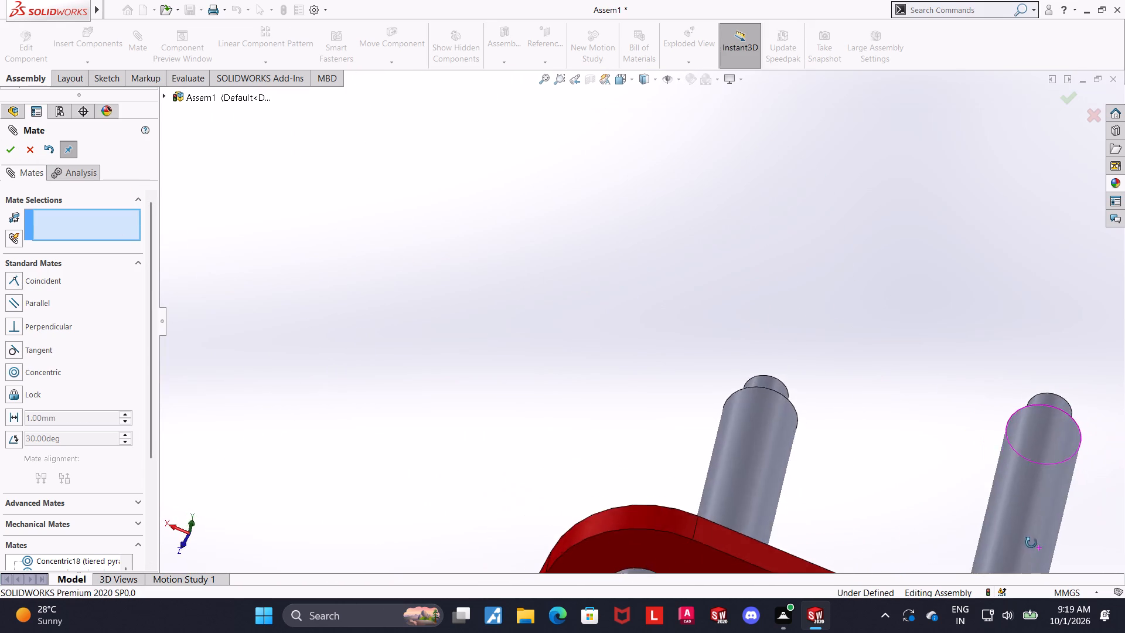
pyautogui.moveTo(1031, 543); pyautogui.dragTo(1059, 590, button='middle')
pyautogui.scroll(2, 1059, 594)
pyautogui.scroll(6, 1029, 533)
pyautogui.scroll(-5, 864, 458)
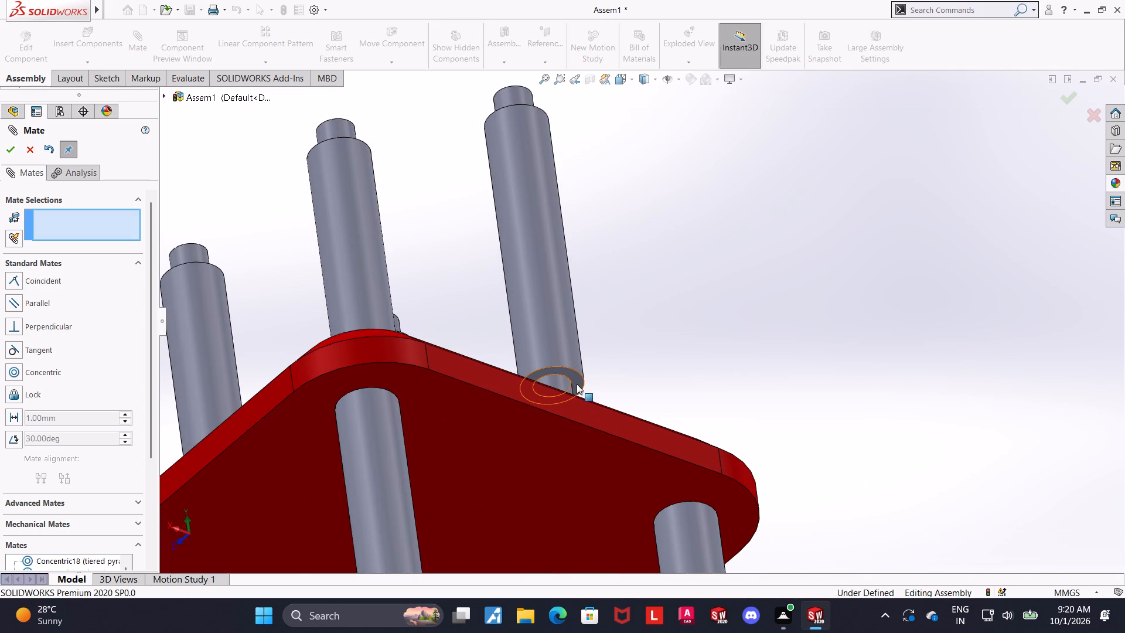
pyautogui.click(577, 384)
pyautogui.moveTo(821, 363); pyautogui.dragTo(806, 492, button='middle')
pyautogui.click(652, 407)
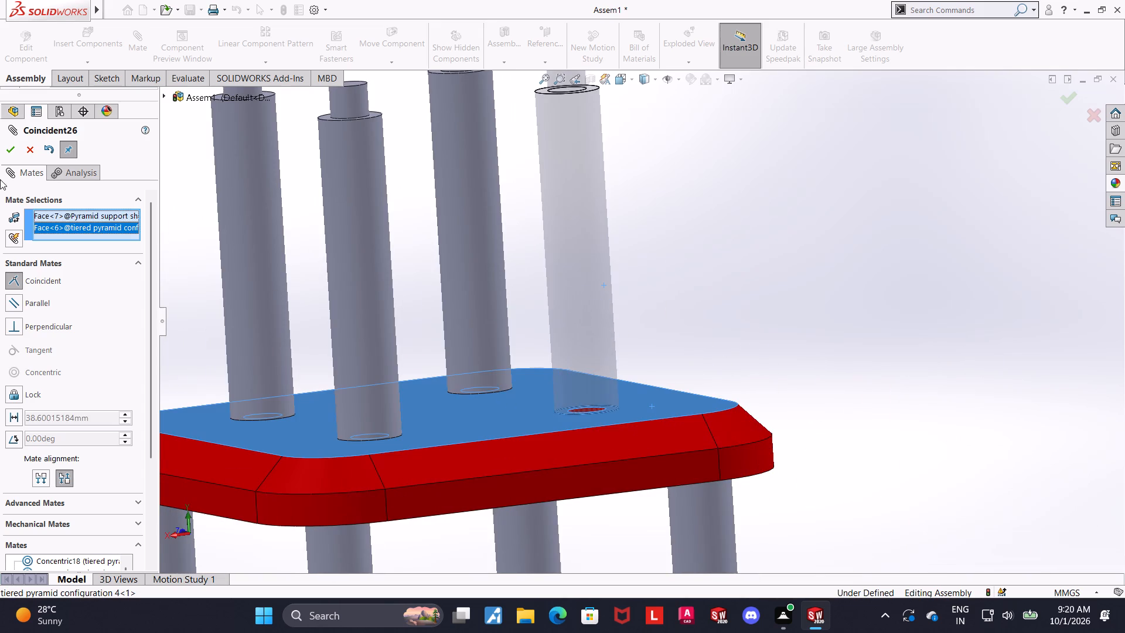
pyautogui.click(8, 151)
pyautogui.scroll(6, 624, 261)
pyautogui.moveTo(617, 235); pyautogui.dragTo(614, 297, button='middle')
pyautogui.scroll(1, 613, 297)
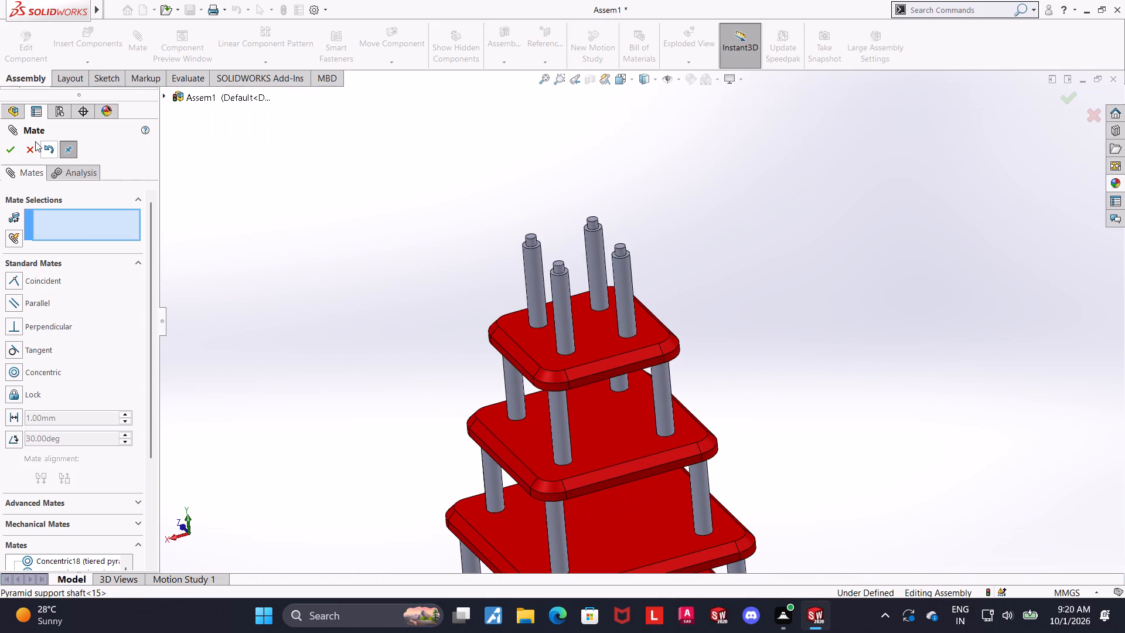
pyautogui.click(28, 143)
# Insert the tiered pyramid configuration 5 plate above the four support shafts on the configuration 4 plate.
pyautogui.click(101, 42)
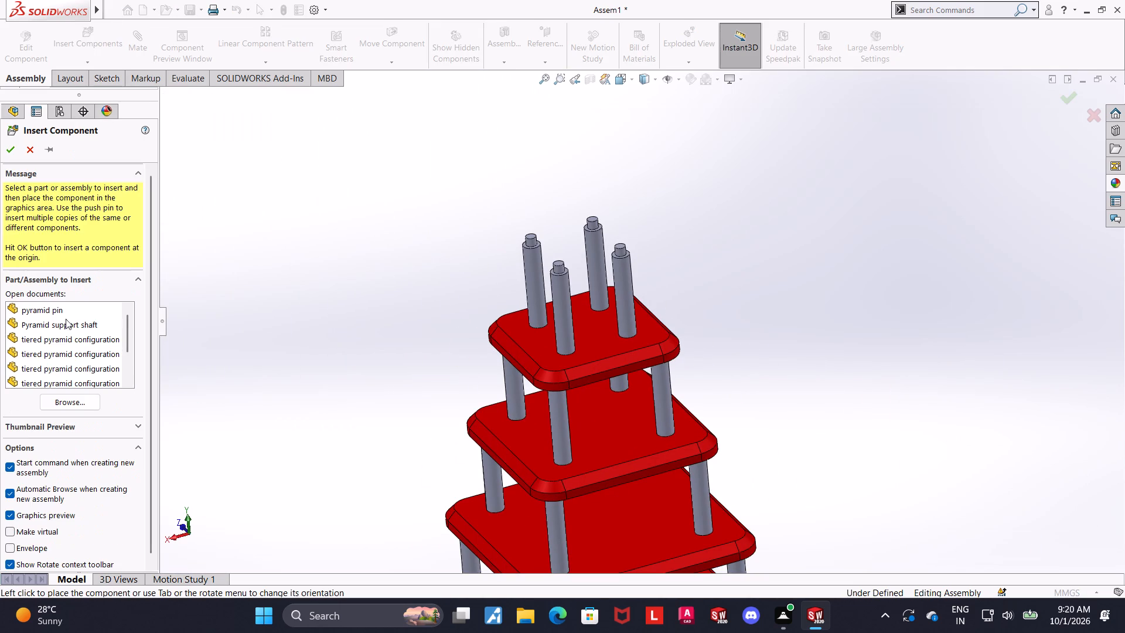
pyautogui.scroll(-13, 38, 349)
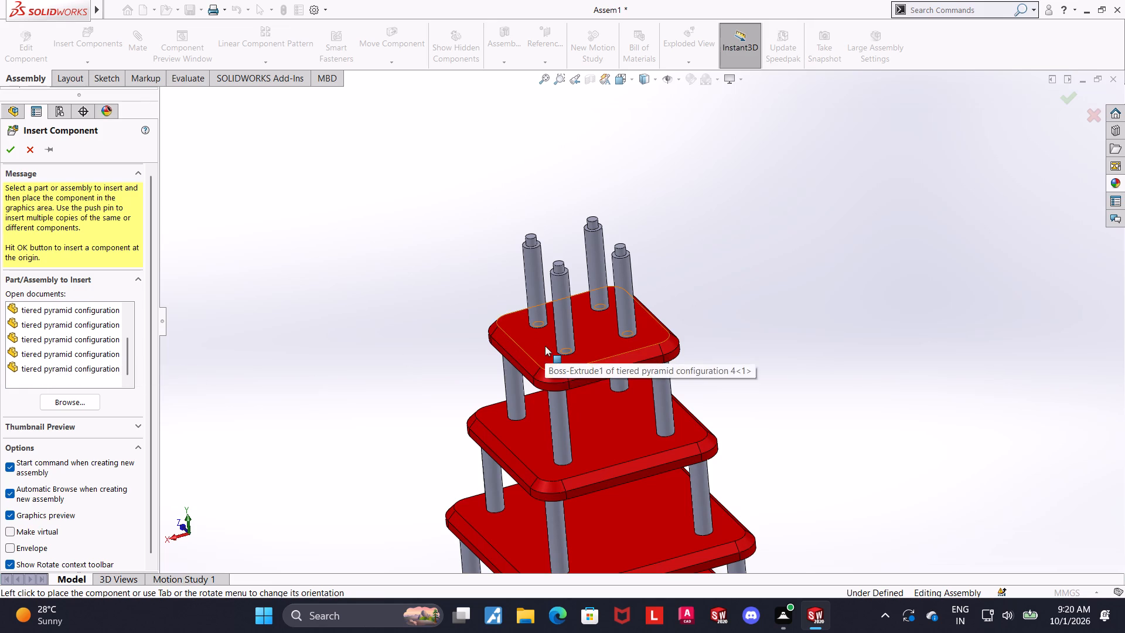
pyautogui.click(19, 354)
pyautogui.click(503, 215)
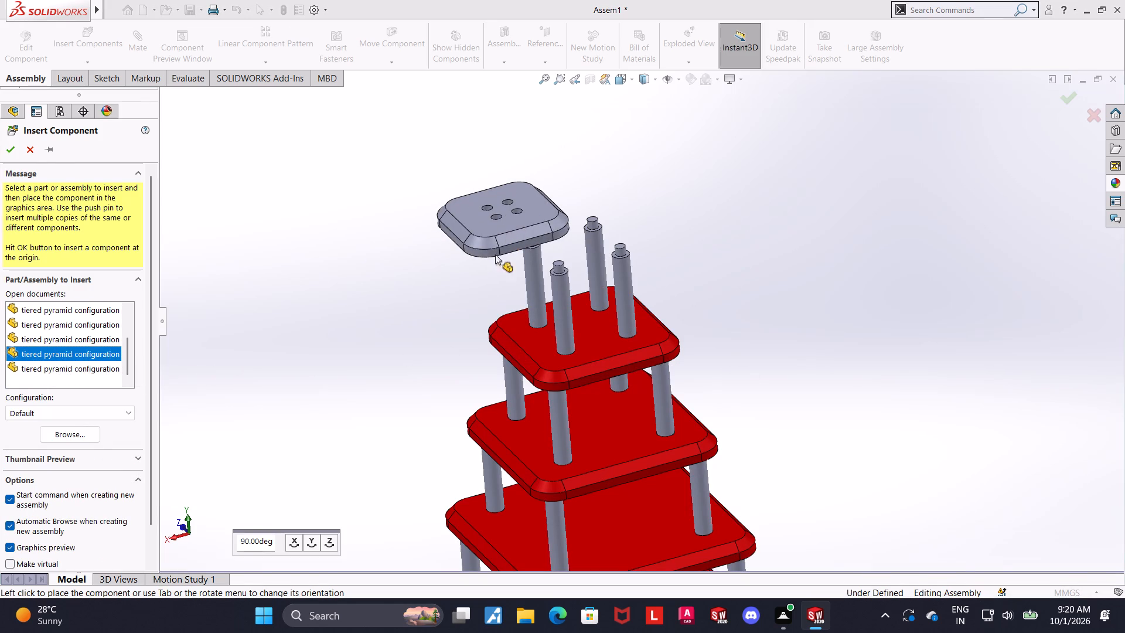
# Mate a corner hole in the underside of the configuration 5 plate concentric with the upper pin of a support shaft.
pyautogui.moveTo(473, 280); pyautogui.dragTo(490, 118, button='middle')
pyautogui.moveTo(507, 269); pyautogui.dragTo(506, 199, button='middle')
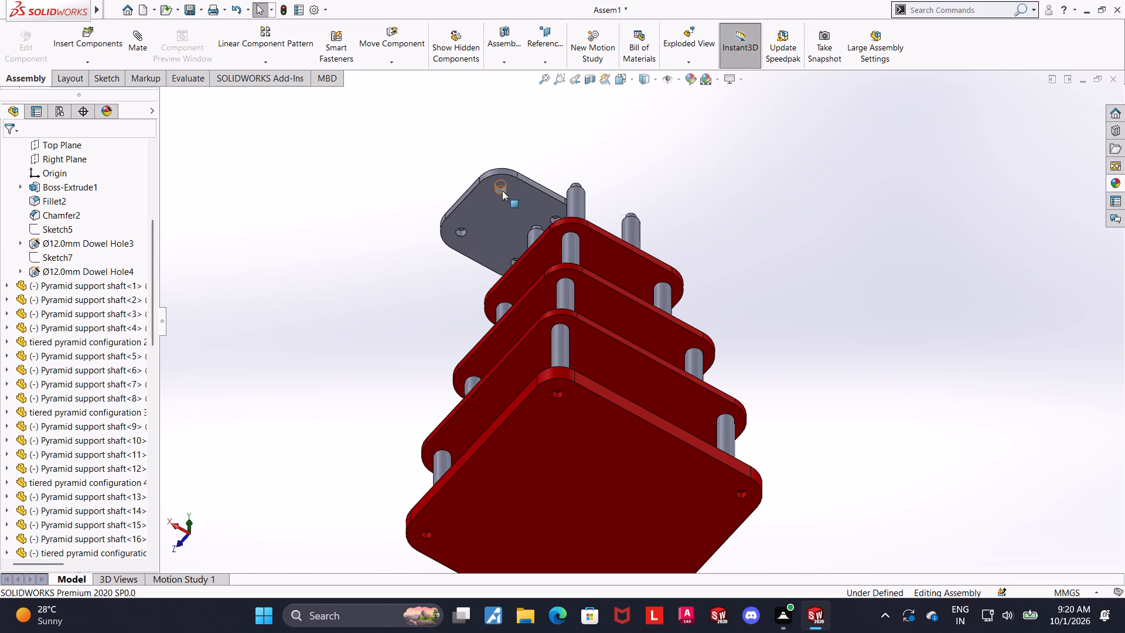
pyautogui.click(502, 191)
pyautogui.moveTo(634, 200); pyautogui.dragTo(601, 352, button='middle')
pyautogui.scroll(-5, 551, 266)
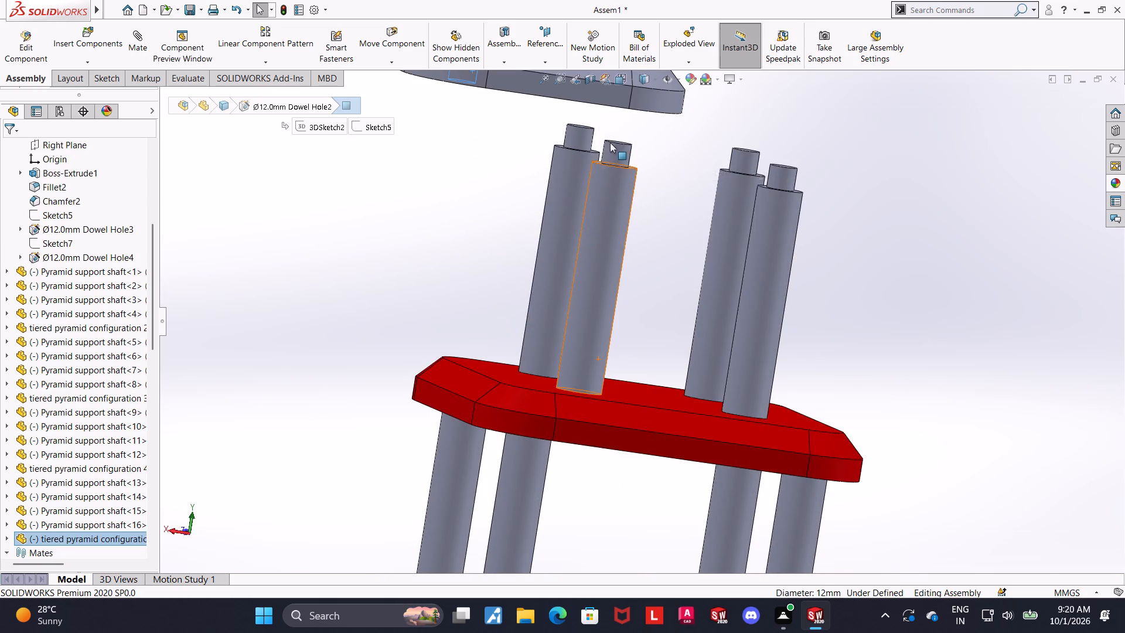
pyautogui.keyDown('ctrl'); pyautogui.click(612, 148); pyautogui.keyUp('ctrl')
pyautogui.click(142, 38)
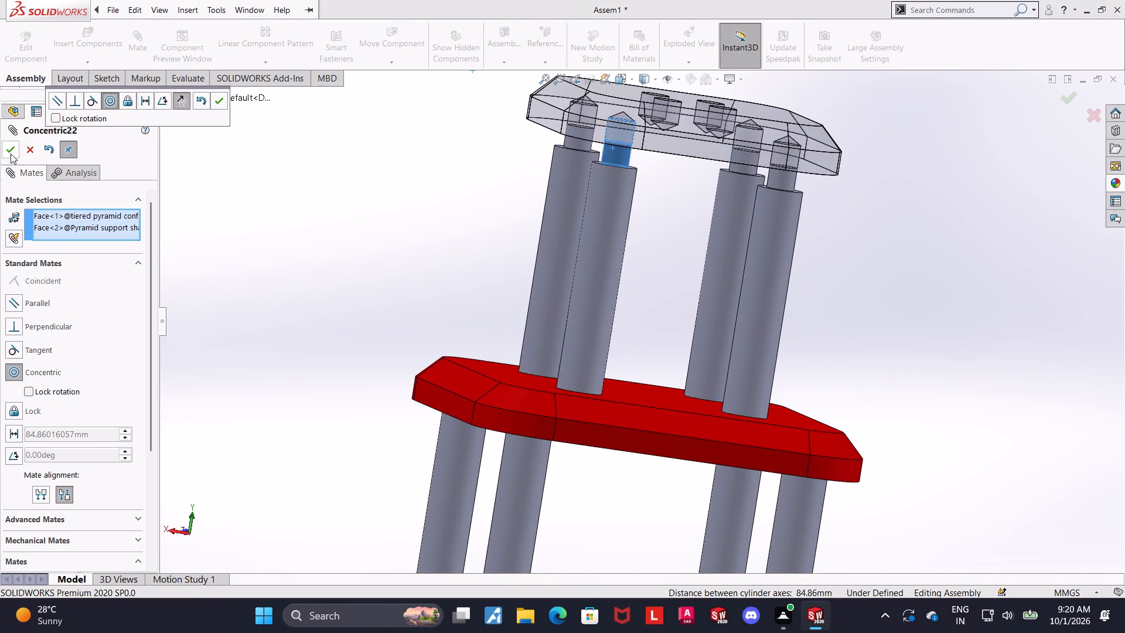
pyautogui.click(10, 154)
# Lift the configuration 5 plate and mate a second underside corner hole concentric with the matching support shaft's upper pin.
pyautogui.moveTo(922, 201); pyautogui.dragTo(909, 133, button='middle')
pyautogui.scroll(-3, 874, 137)
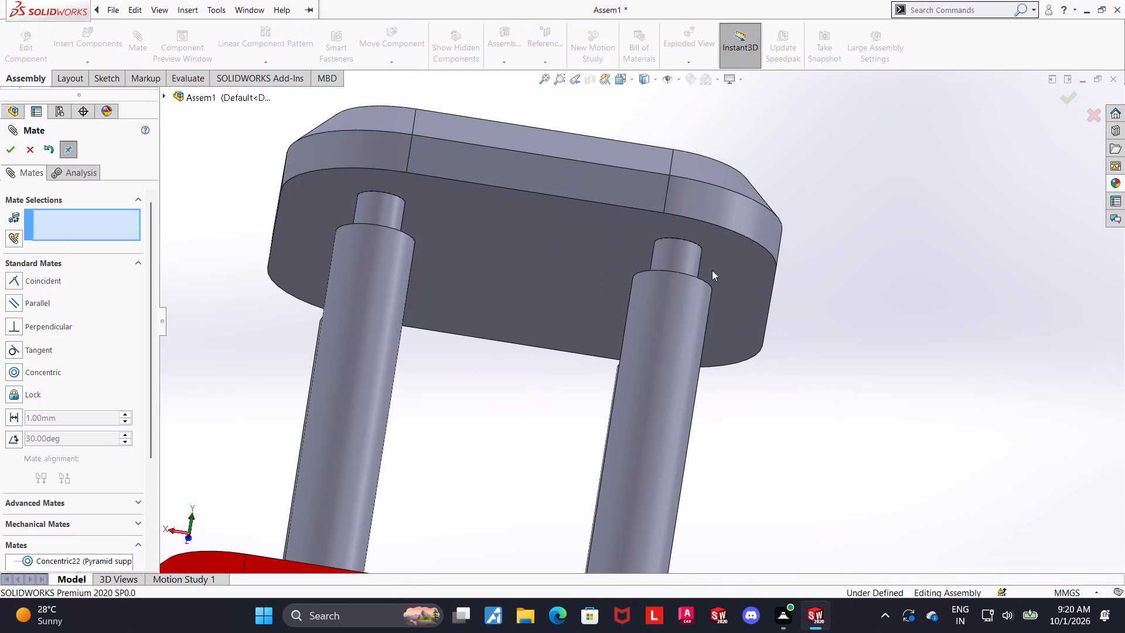
pyautogui.moveTo(738, 263); pyautogui.dragTo(748, 164)
pyautogui.click(708, 155)
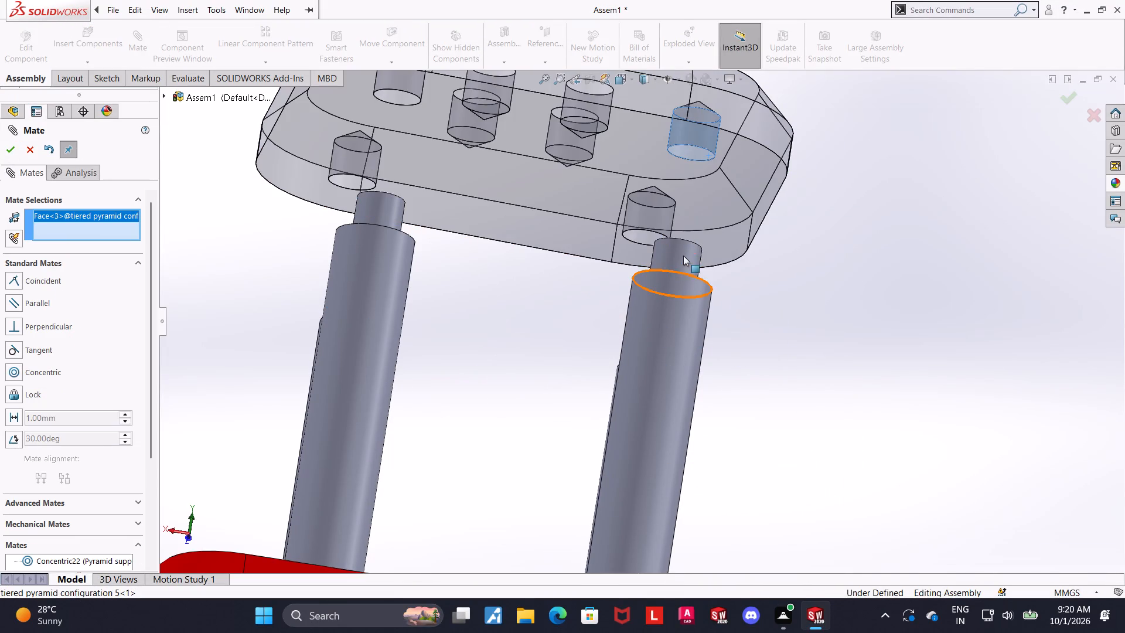
pyautogui.keyDown('ctrl'); pyautogui.click(683, 256); pyautogui.keyUp('ctrl')
pyautogui.click(12, 148)
# Raise the configuration 5 plate clear of the shafts and mate a third underside corner hole concentric with its shaft's upper pin.
pyautogui.scroll(3, 785, 266)
pyautogui.moveTo(779, 296); pyautogui.dragTo(777, 414, button='middle')
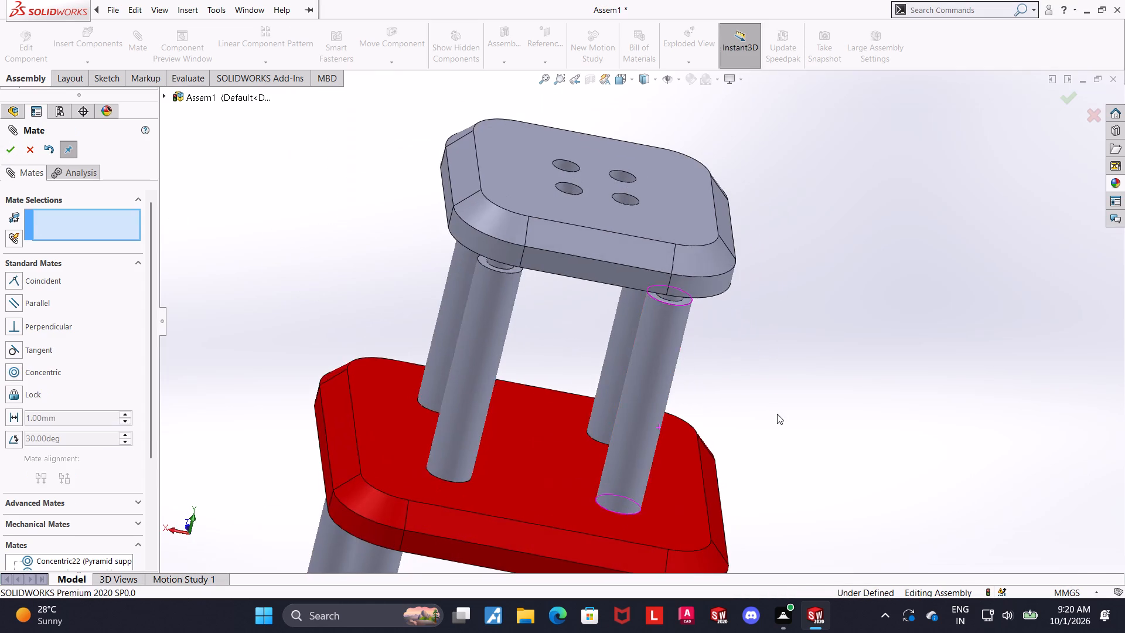
pyautogui.moveTo(777, 414); pyautogui.dragTo(779, 417, button='middle')
pyautogui.moveTo(640, 312); pyautogui.dragTo(792, 294, button='middle')
pyautogui.moveTo(766, 293); pyautogui.dragTo(771, 206, button='middle')
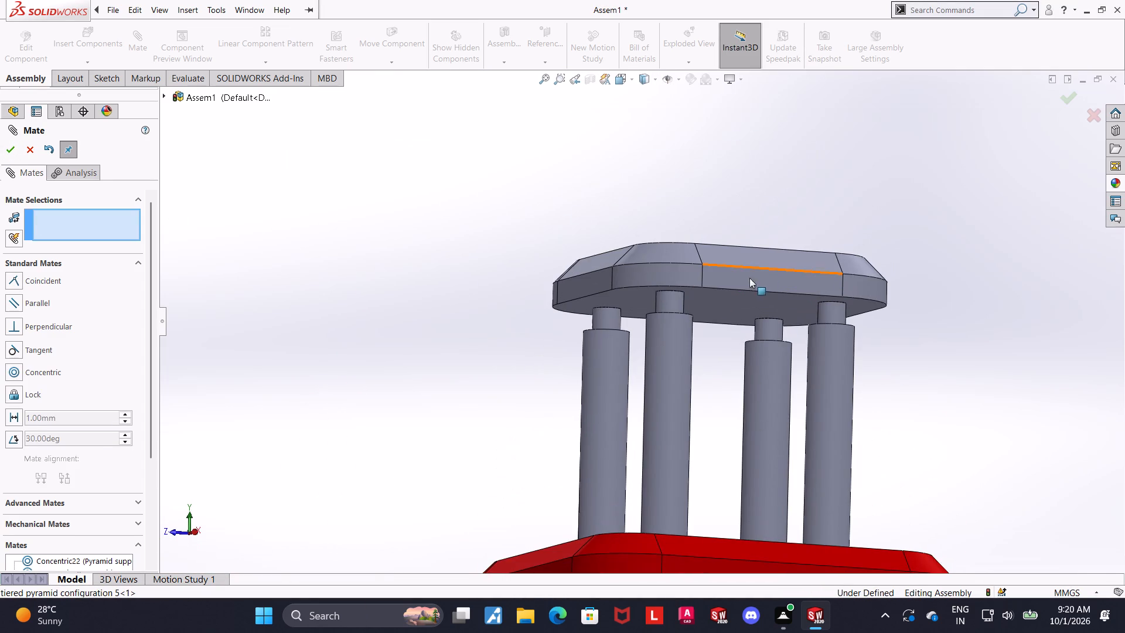
pyautogui.moveTo(708, 316); pyautogui.dragTo(720, 197)
pyautogui.click(960, 240)
pyautogui.moveTo(909, 282); pyautogui.dragTo(901, 207, button='middle')
pyautogui.scroll(-5, 735, 203)
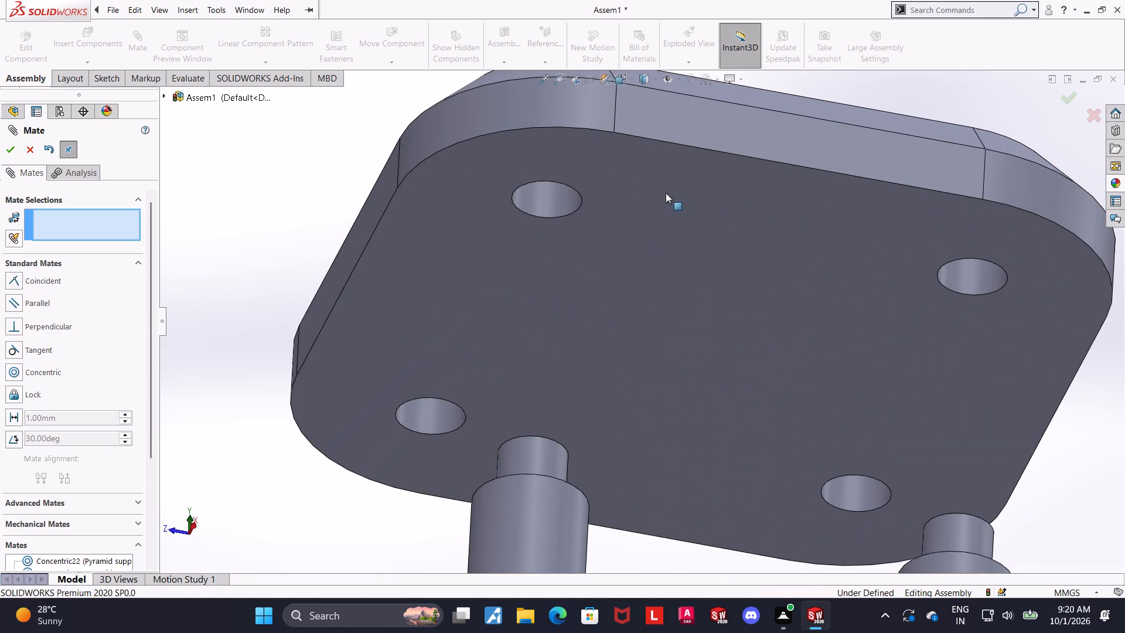
pyautogui.click(544, 203)
pyautogui.keyDown('ctrl'); pyautogui.click(545, 467); pyautogui.keyUp('ctrl')
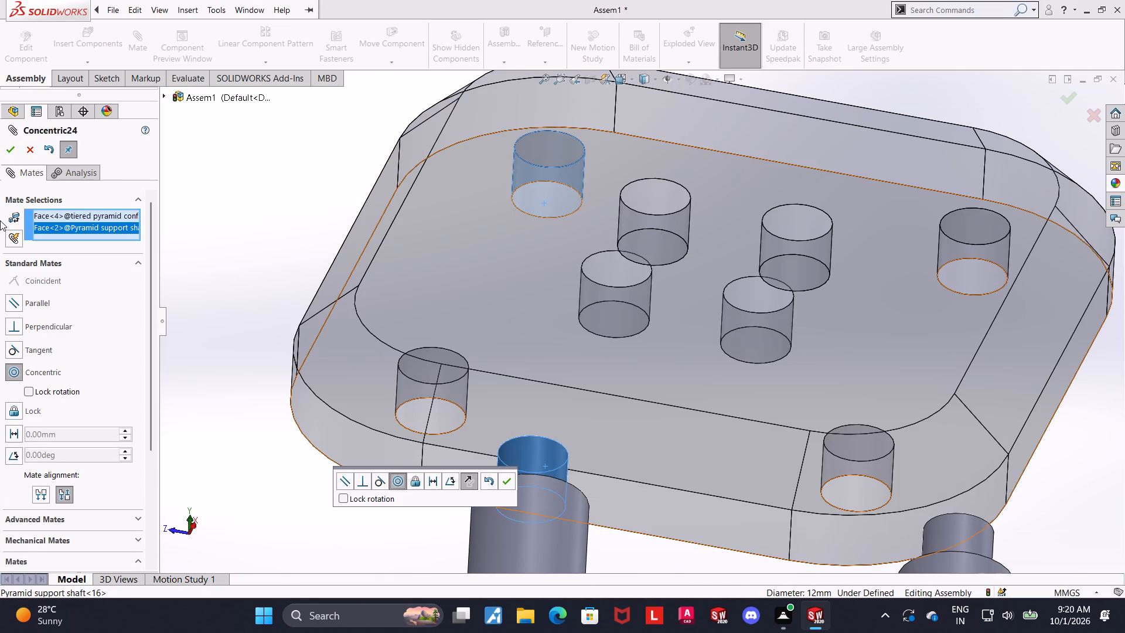
pyautogui.click(6, 147)
# Mate the underside of the configuration 5 plate coincident with the upper shoulder face of a support shaft.
pyautogui.click(837, 339)
pyautogui.moveTo(592, 457); pyautogui.dragTo(581, 579, button='middle')
pyautogui.scroll(12, 581, 581)
pyautogui.moveTo(596, 447); pyautogui.dragTo(589, 519, button='middle')
pyautogui.scroll(1, 589, 520)
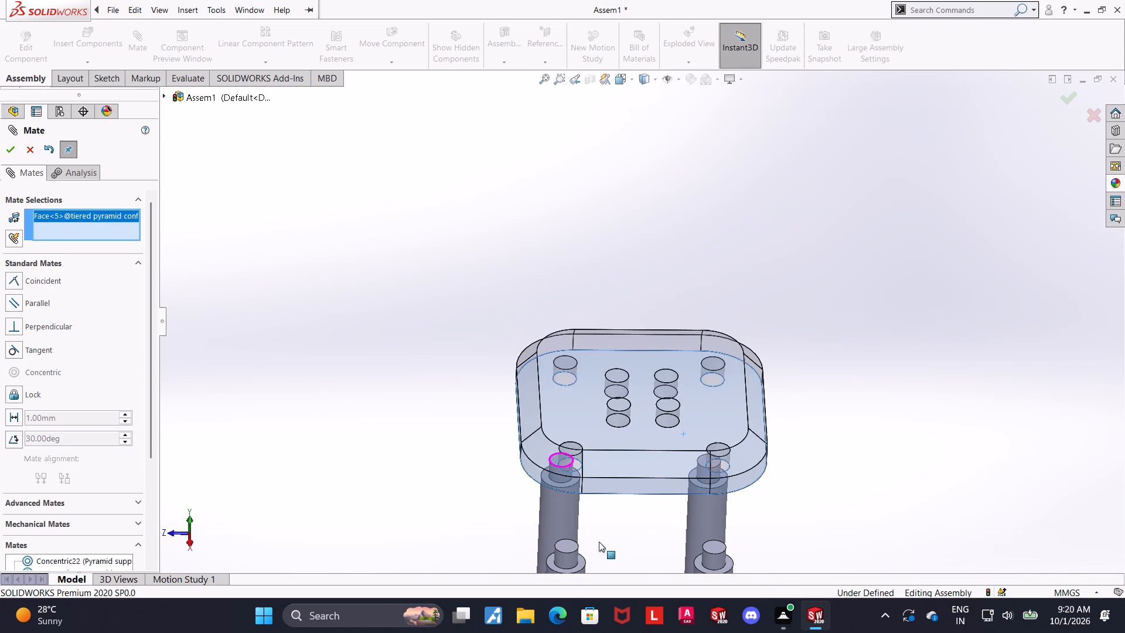
pyautogui.keyDown('ctrl'); pyautogui.click(591, 525); pyautogui.keyUp('ctrl')
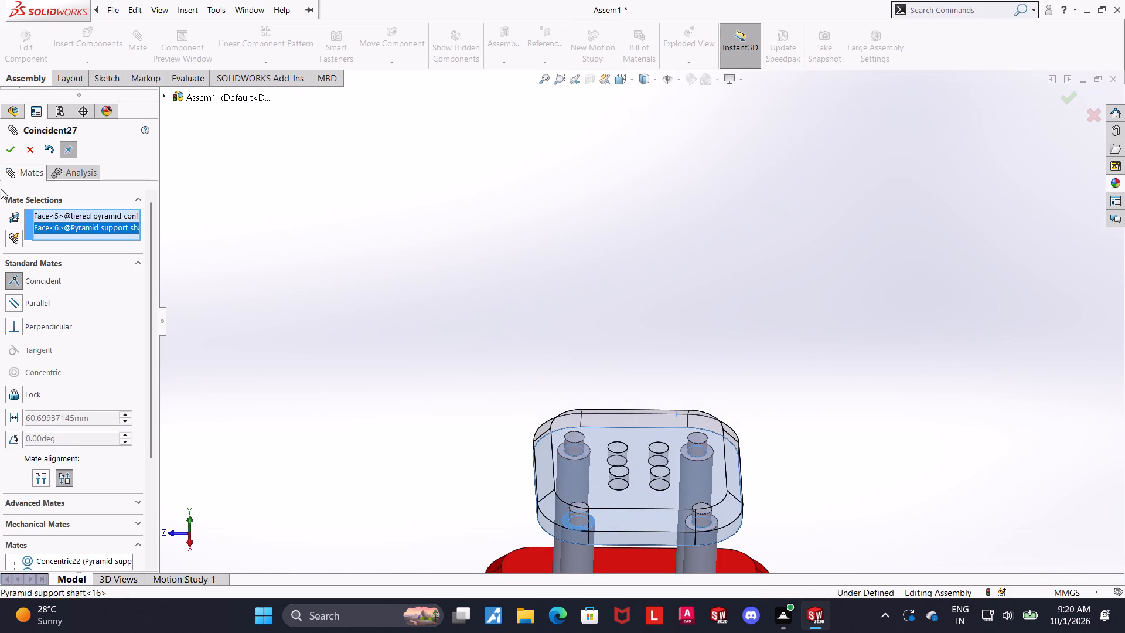
pyautogui.click(13, 158)
pyautogui.scroll(4, 1065, 343)
pyautogui.scroll(-4, 723, 353)
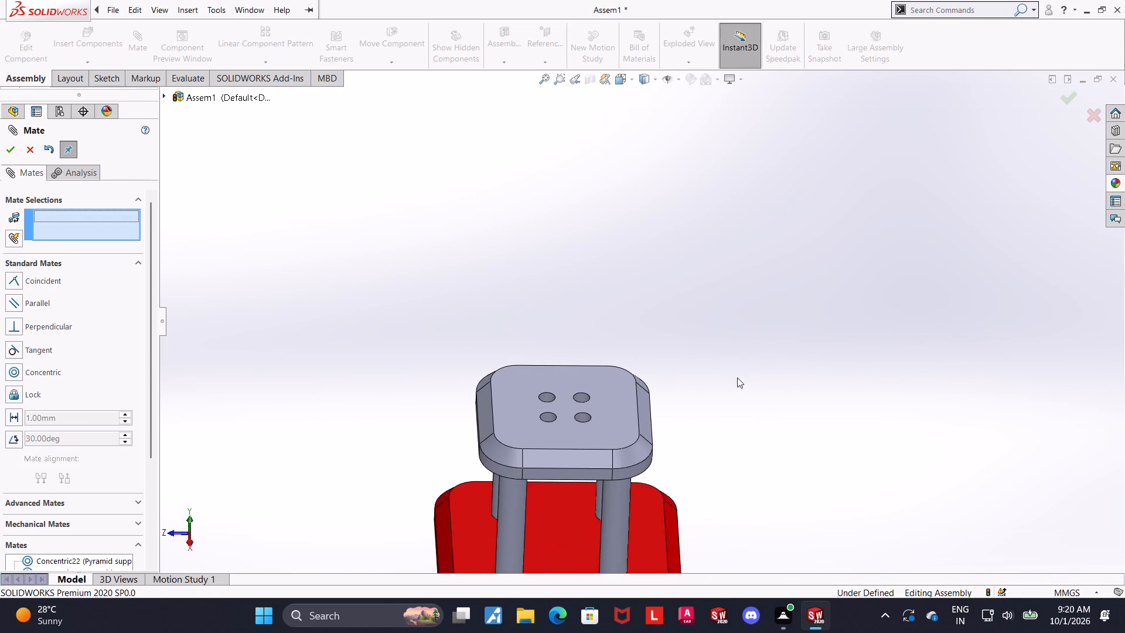
pyautogui.rightClick(590, 417)
pyautogui.click(37, 151)
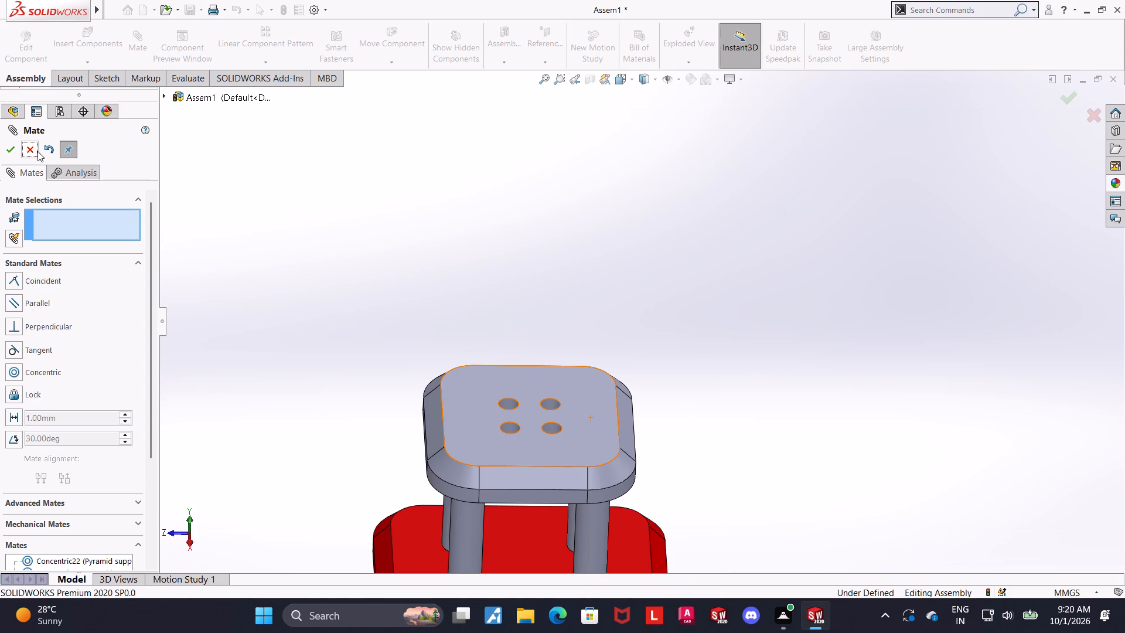
pyautogui.click(28, 144)
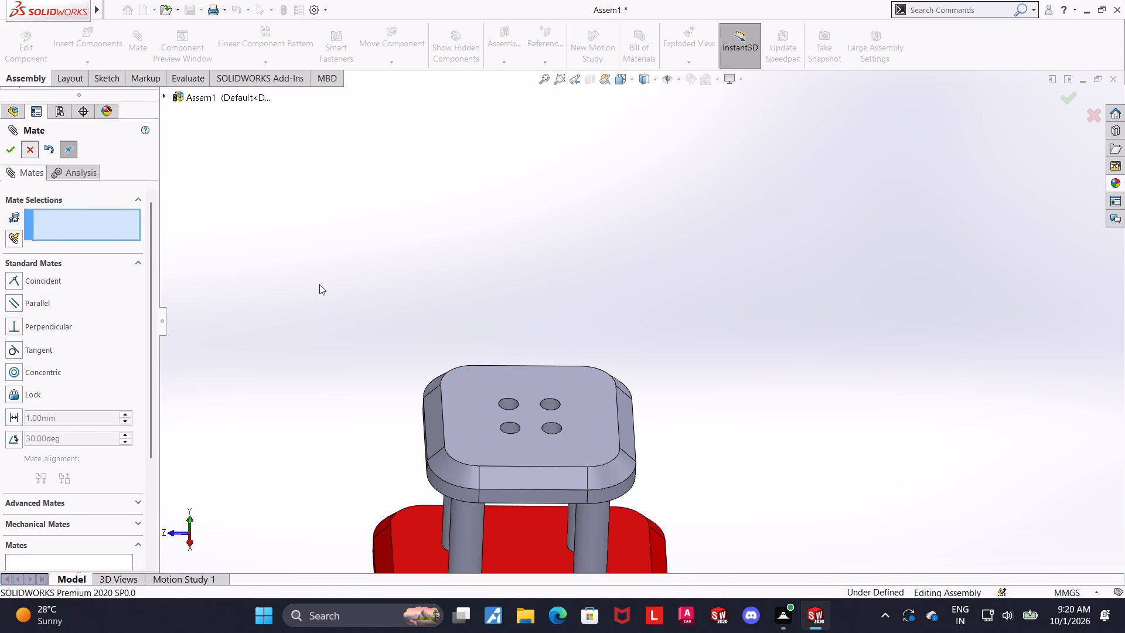
# Colour the configuration 5 plate red at part document level.
pyautogui.rightClick(612, 417)
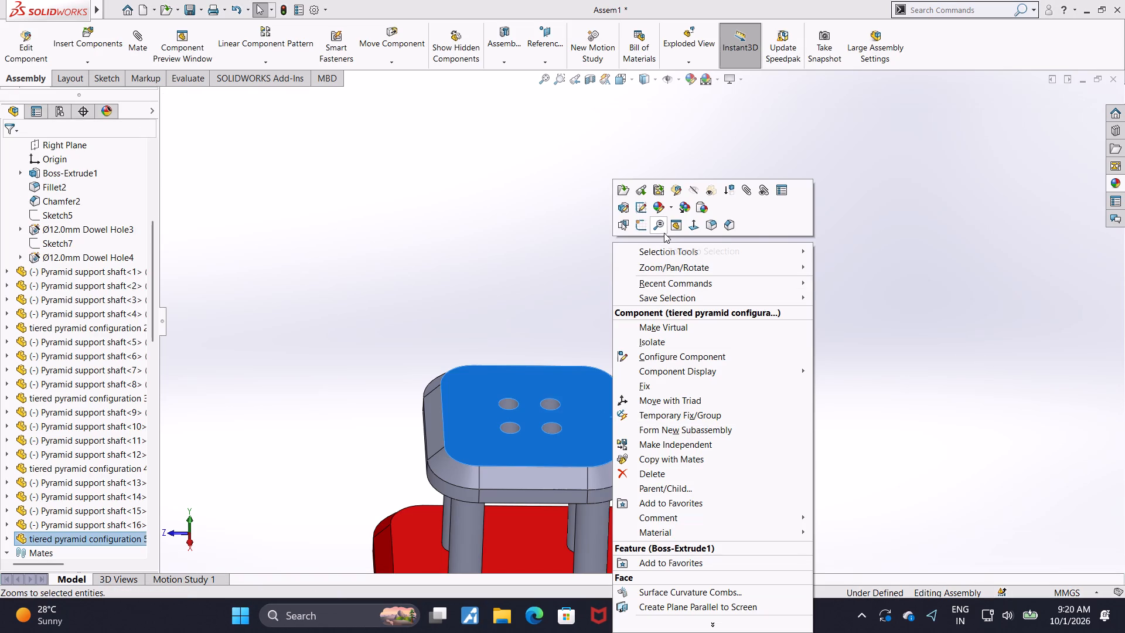
pyautogui.click(662, 209)
pyautogui.click(720, 284)
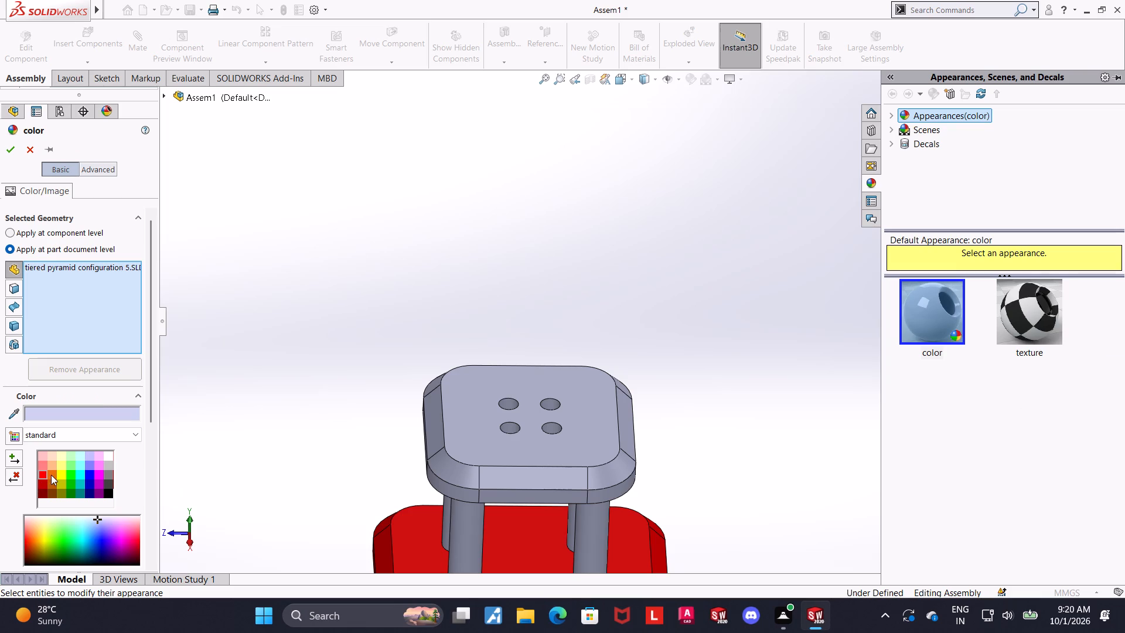
pyautogui.click(43, 475)
pyautogui.click(16, 141)
pyautogui.moveTo(383, 236); pyautogui.dragTo(383, 233)
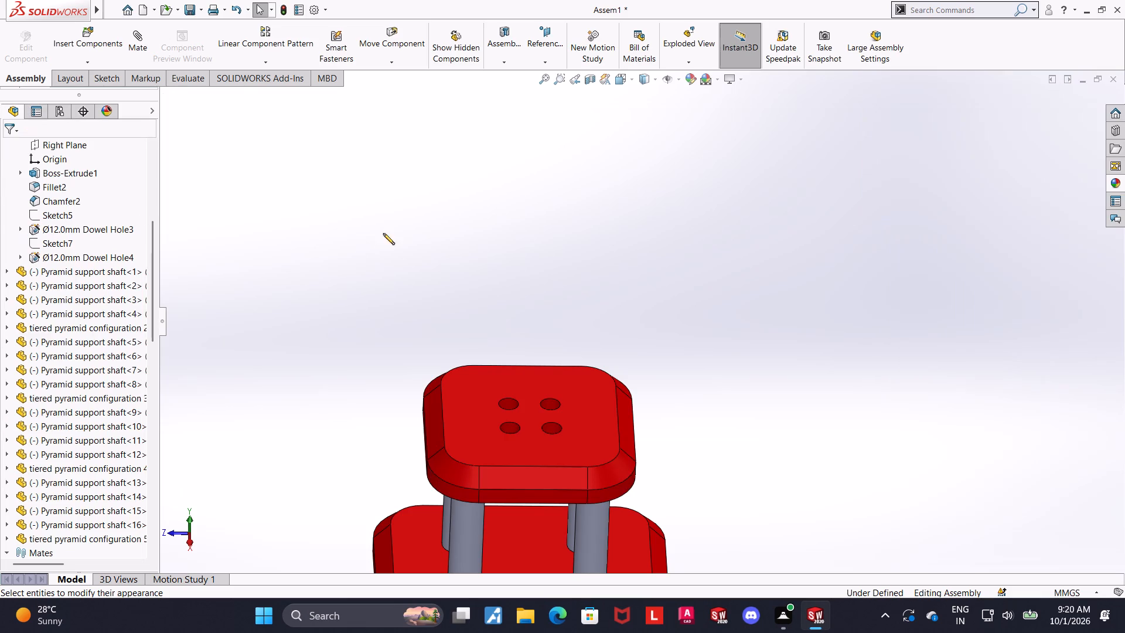
pyautogui.moveTo(383, 233); pyautogui.dragTo(383, 231)
# Insert a Pyramid support shaft above the configuration 5 plate and make three copies of it alongside.
pyautogui.click(56, 28)
pyautogui.click(77, 324)
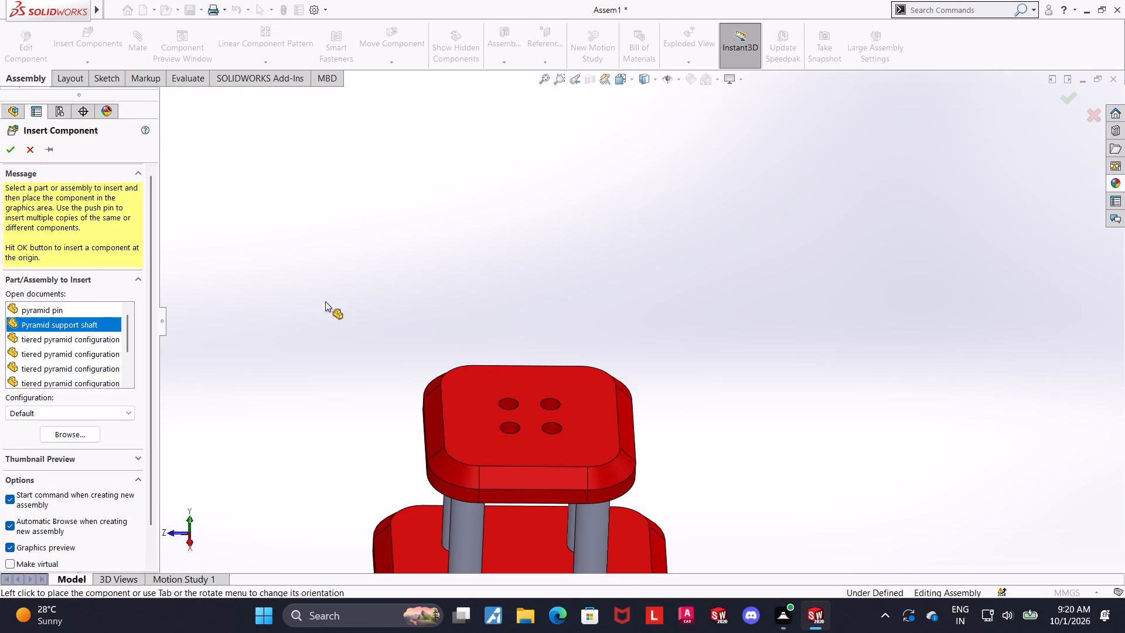
pyautogui.click(510, 243)
pyautogui.keyDown('ctrl'); pyautogui.moveTo(512, 263); pyautogui.dragTo(669, 258); pyautogui.keyUp('ctrl')
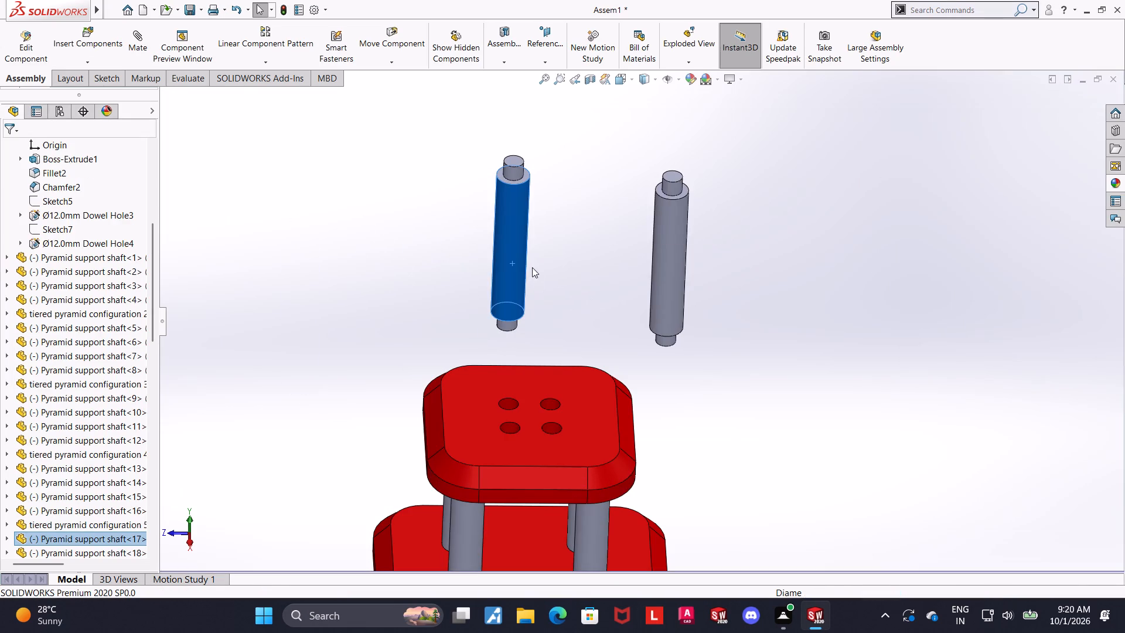
pyautogui.keyDown('ctrl'); pyautogui.moveTo(510, 268); pyautogui.dragTo(407, 250); pyautogui.keyUp('ctrl')
pyautogui.keyDown('ctrl'); pyautogui.moveTo(667, 295); pyautogui.dragTo(723, 293); pyautogui.keyUp('ctrl')
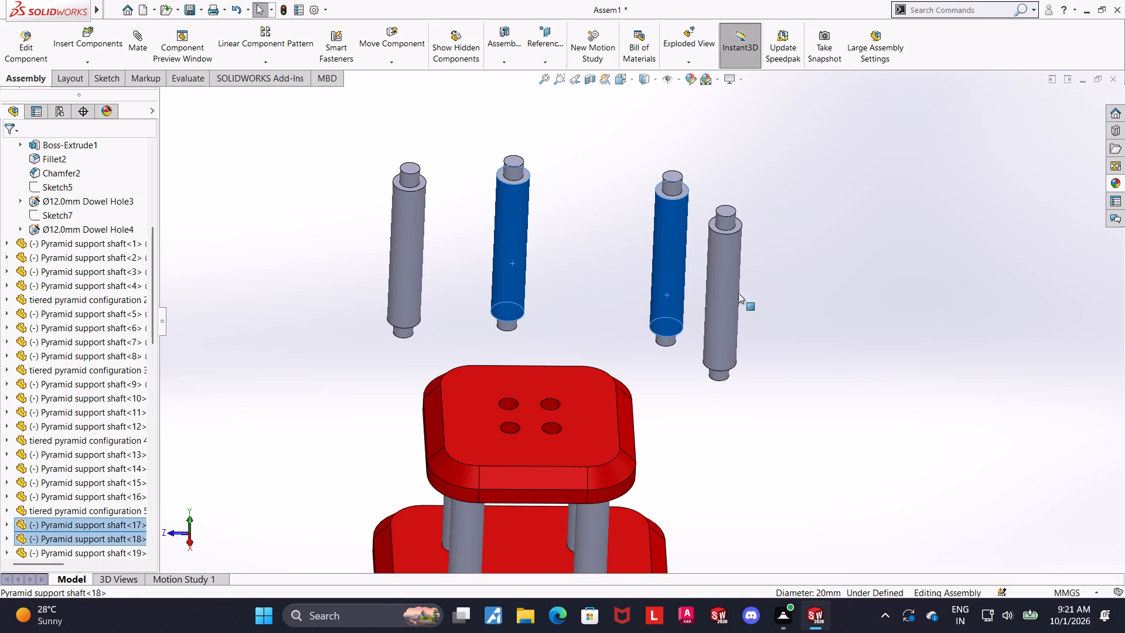
pyautogui.click(831, 405)
pyautogui.click(599, 286)
# Mate the lower pin of the first new support shaft concentric with the rear-left hole edge of the configuration 5 plate.
pyautogui.moveTo(520, 287); pyautogui.dragTo(511, 217, button='middle')
pyautogui.scroll(1, 550, 226)
pyautogui.scroll(-2, 553, 234)
pyautogui.scroll(-2, 578, 362)
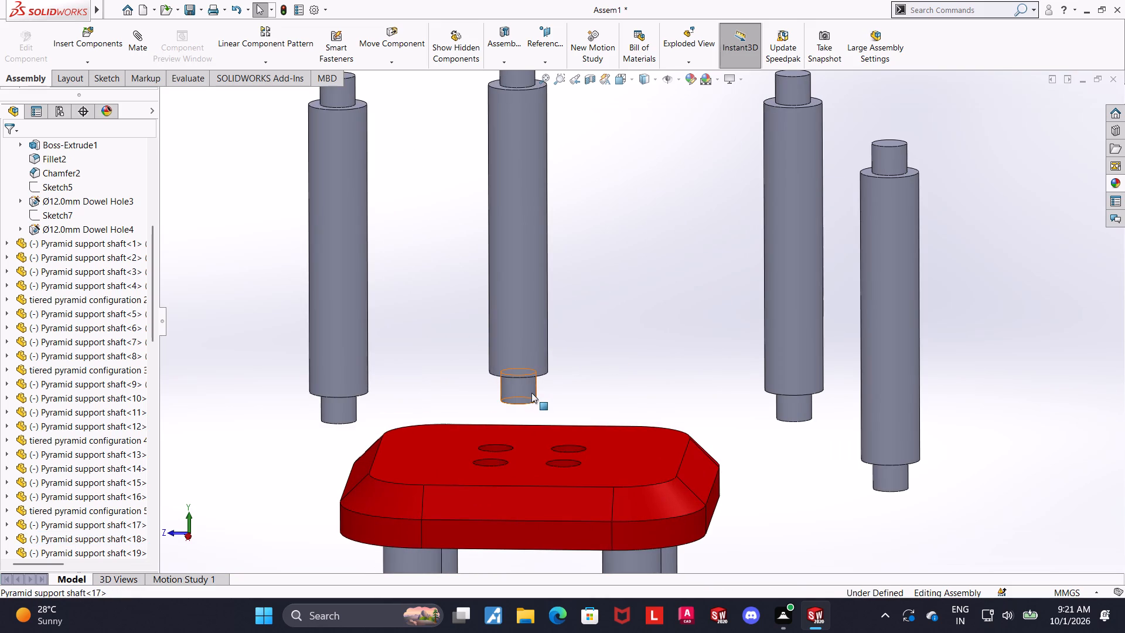
pyautogui.click(530, 390)
pyautogui.keyDown('ctrl'); pyautogui.click(499, 447); pyautogui.keyUp('ctrl')
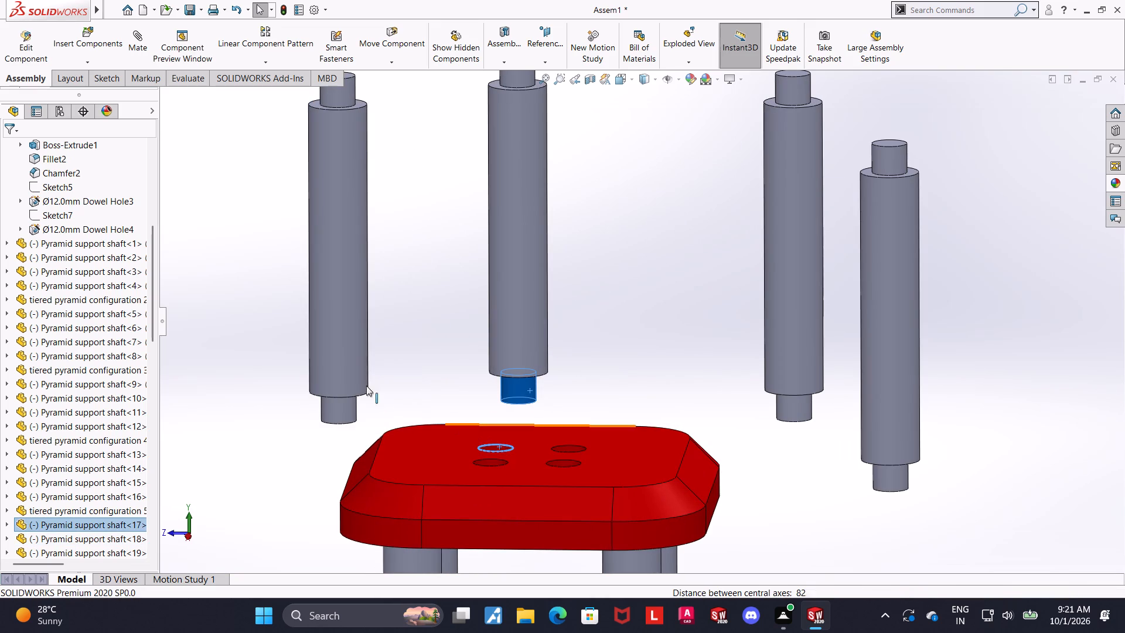
pyautogui.click(131, 32)
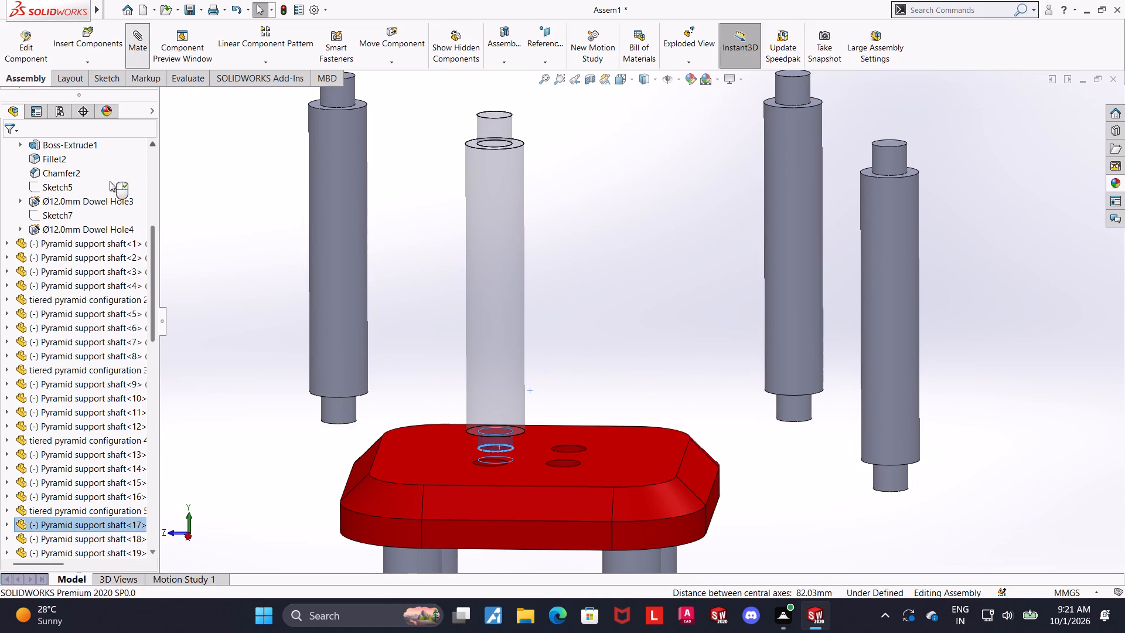
pyautogui.click(20, 375)
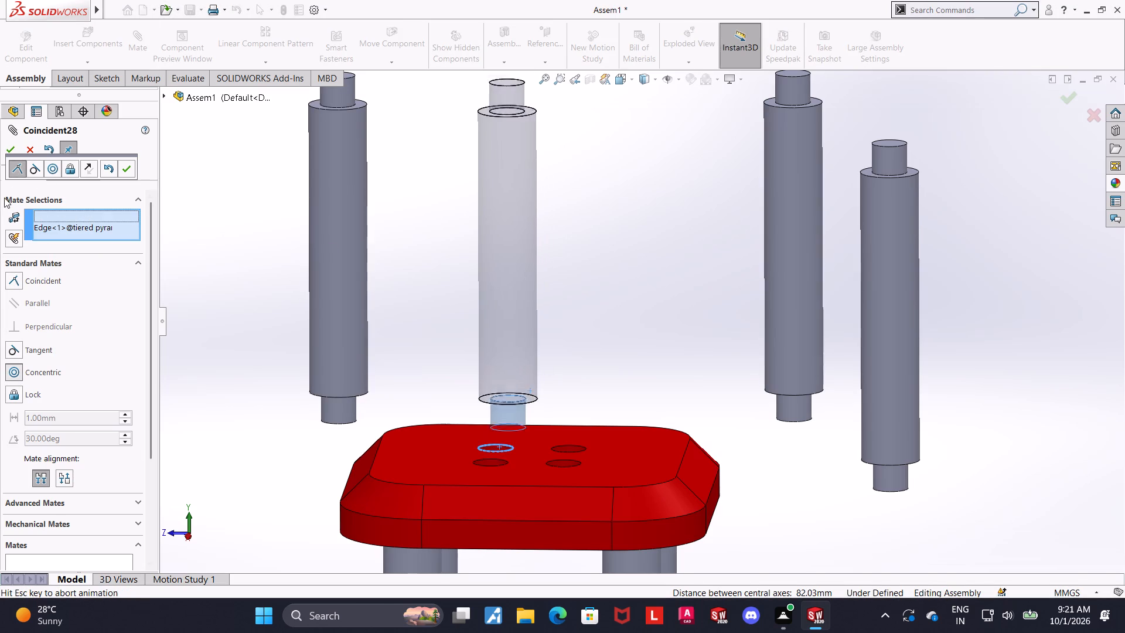
pyautogui.click(3, 156)
# Mate the lower pin face of the leftmost new support shaft coincident with the front-left hole edge of the configuration 5 plate.
pyautogui.click(343, 413)
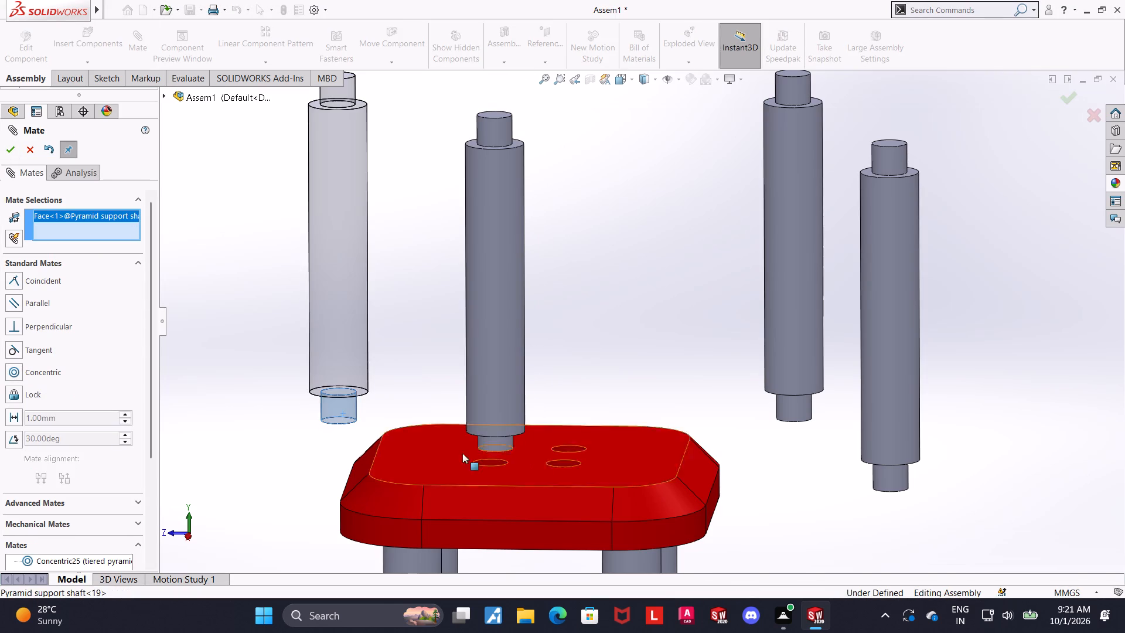
pyautogui.keyDown('ctrl'); pyautogui.click(493, 465); pyautogui.keyUp('ctrl')
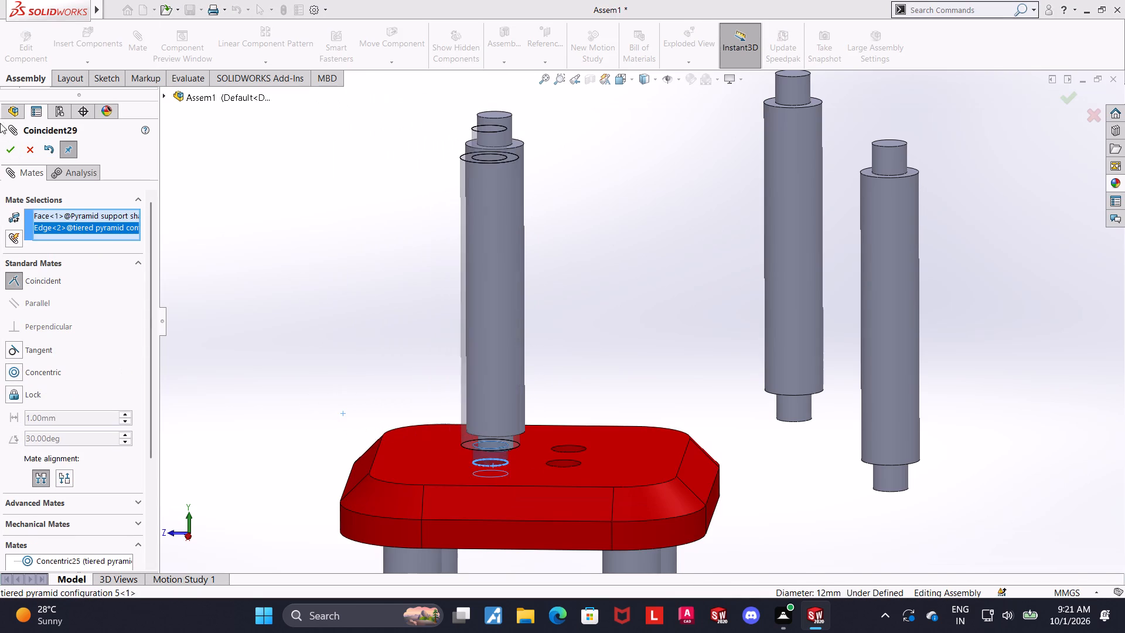
pyautogui.click(8, 151)
# Mate the lower pin of the third new support shaft concentric with the rear-right hole edge of the configuration 5 plate.
pyautogui.click(810, 404)
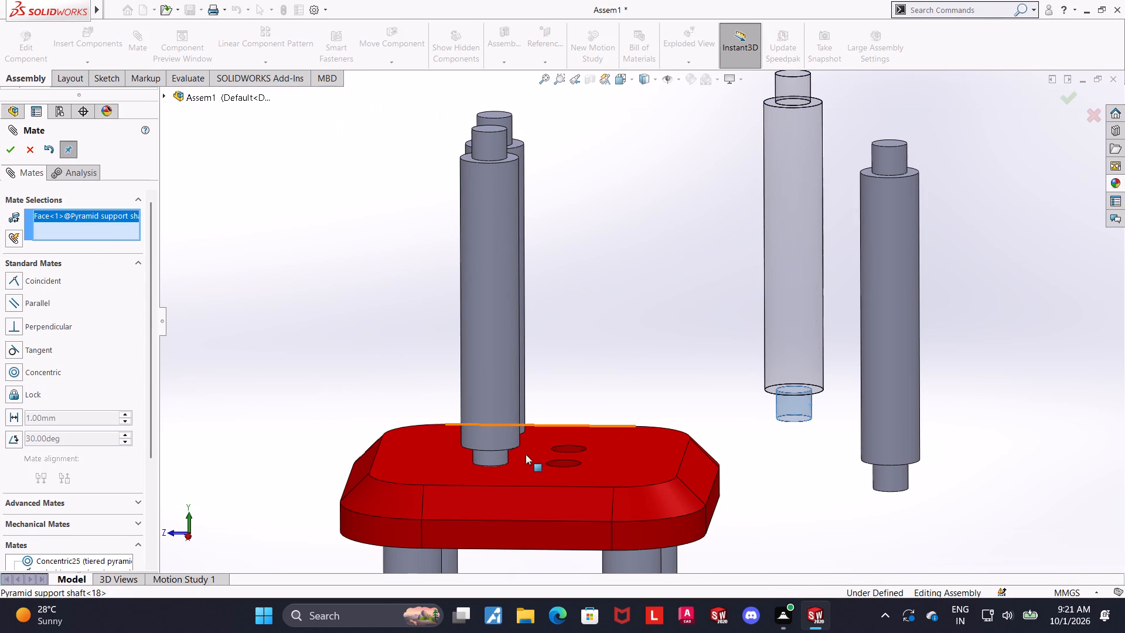
pyautogui.keyDown('ctrl'); pyautogui.click(568, 445); pyautogui.keyUp('ctrl')
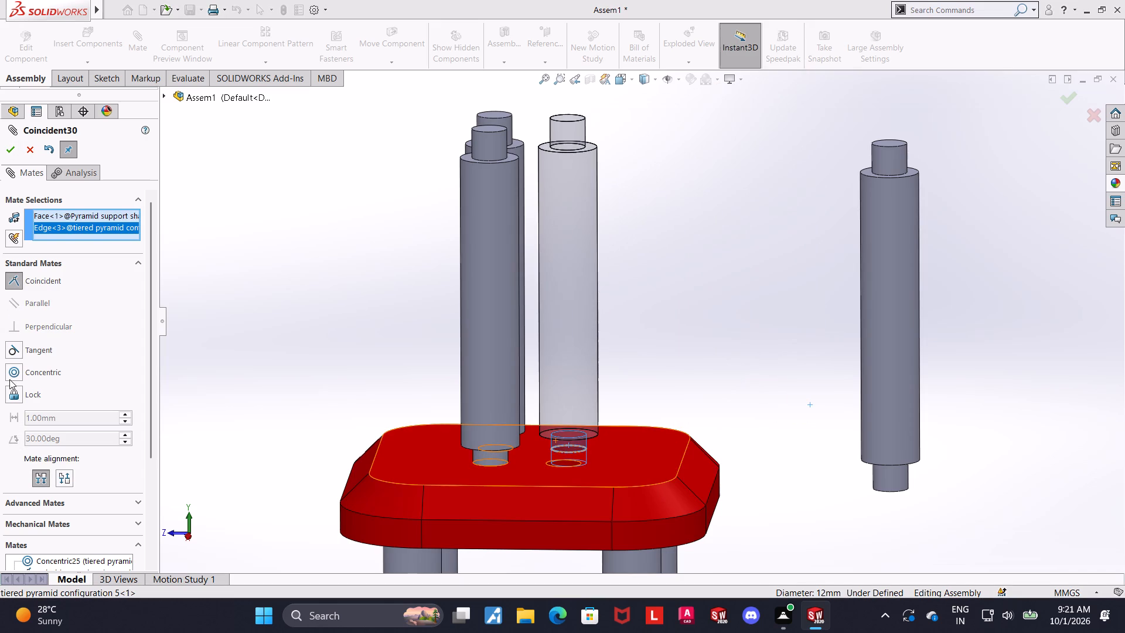
pyautogui.click(9, 373)
pyautogui.click(16, 154)
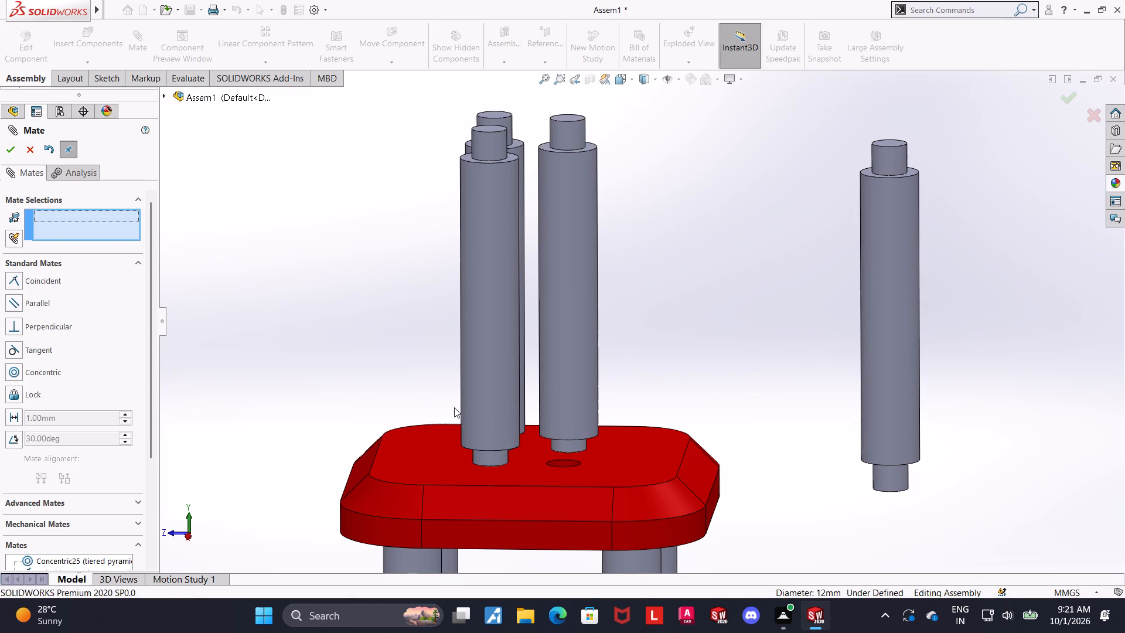
# Mate the lower pin of the last loose support shaft concentric with the front-right hole of the configuration 5 plate.
pyautogui.moveTo(491, 385); pyautogui.dragTo(485, 242)
pyautogui.click(738, 377)
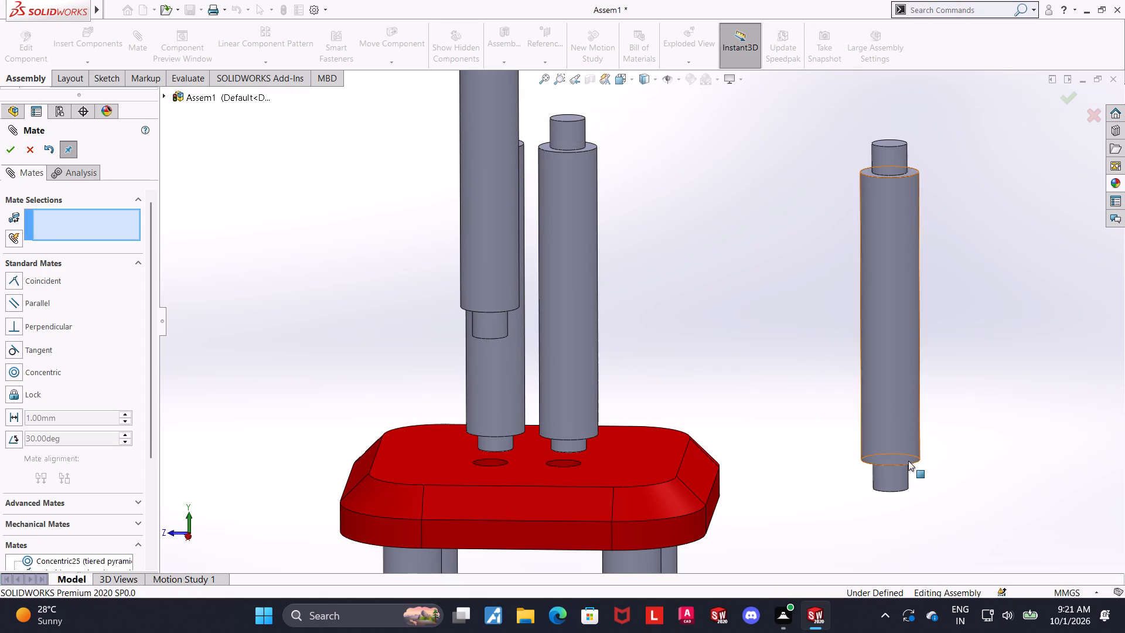
pyautogui.click(895, 478)
pyautogui.keyDown('ctrl'); pyautogui.click(555, 462); pyautogui.keyUp('ctrl')
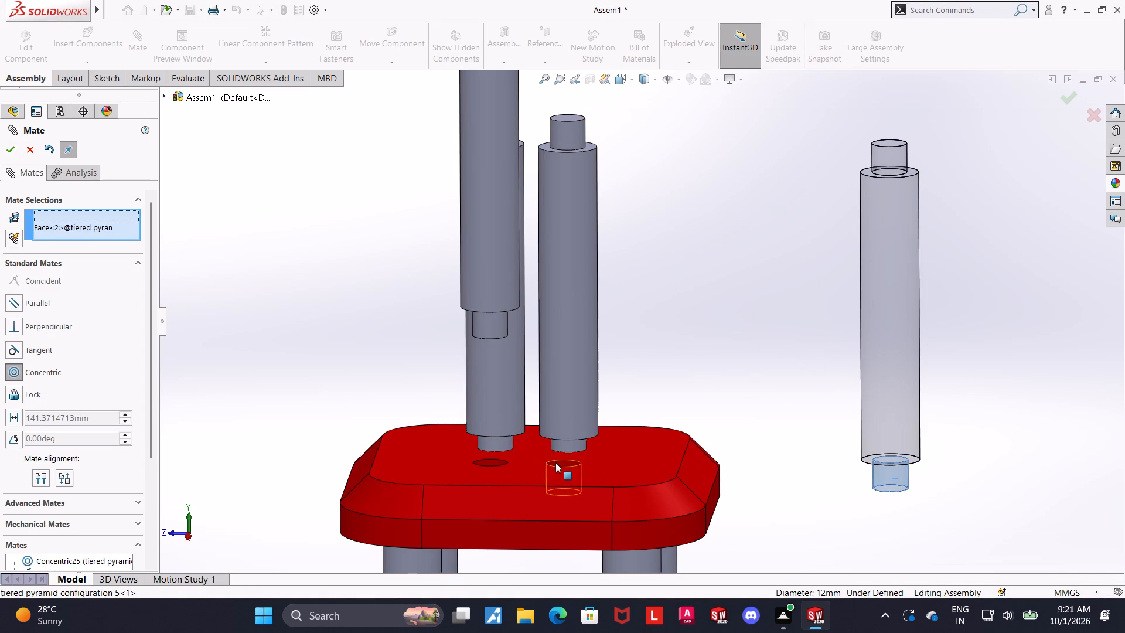
pyautogui.click(10, 154)
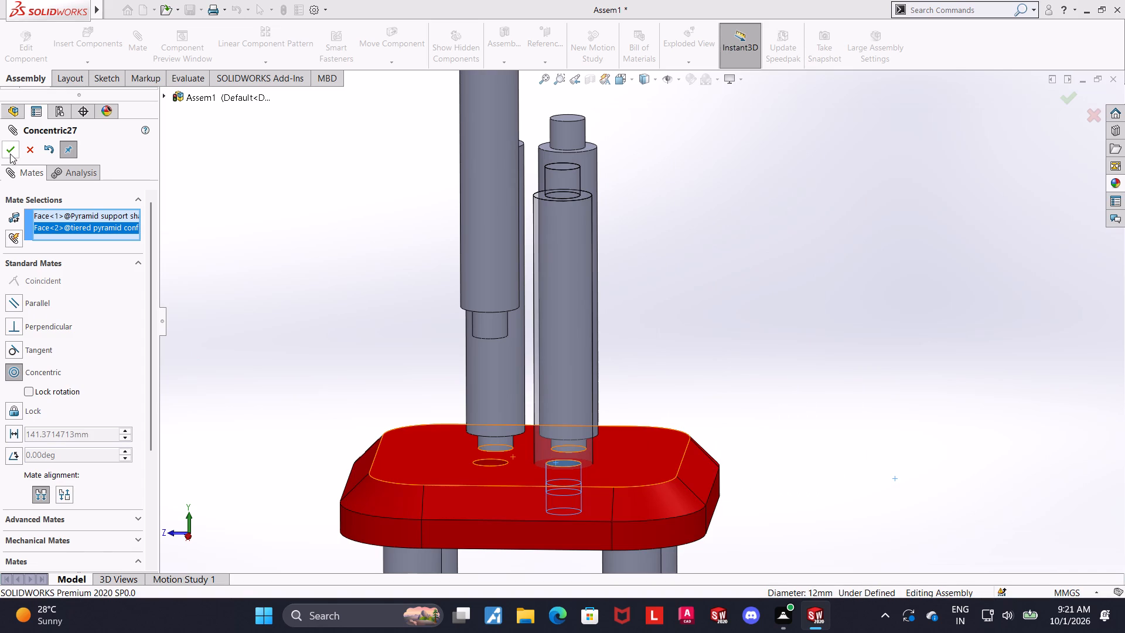
# Raise the new support shafts along their hole axes so they stand clear above the configuration 5 plate.
pyautogui.moveTo(476, 393); pyautogui.dragTo(489, 288)
pyautogui.moveTo(675, 334); pyautogui.dragTo(646, 321, button='middle')
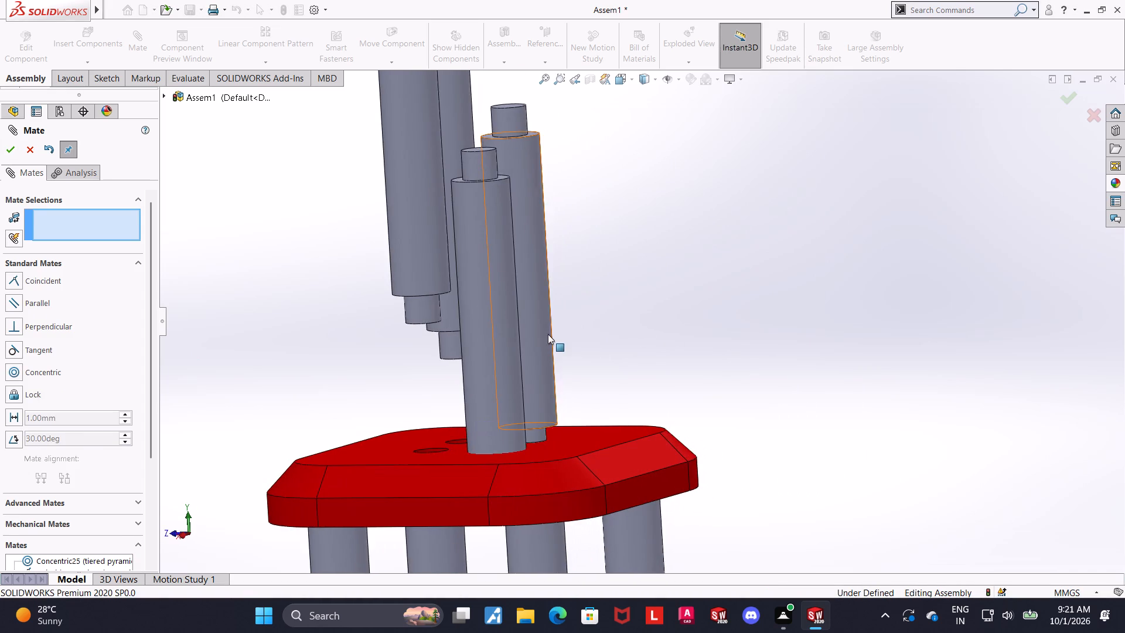
pyautogui.moveTo(547, 335); pyautogui.dragTo(544, 257)
pyautogui.click(644, 325)
pyautogui.moveTo(480, 353); pyautogui.dragTo(485, 202)
pyautogui.click(669, 339)
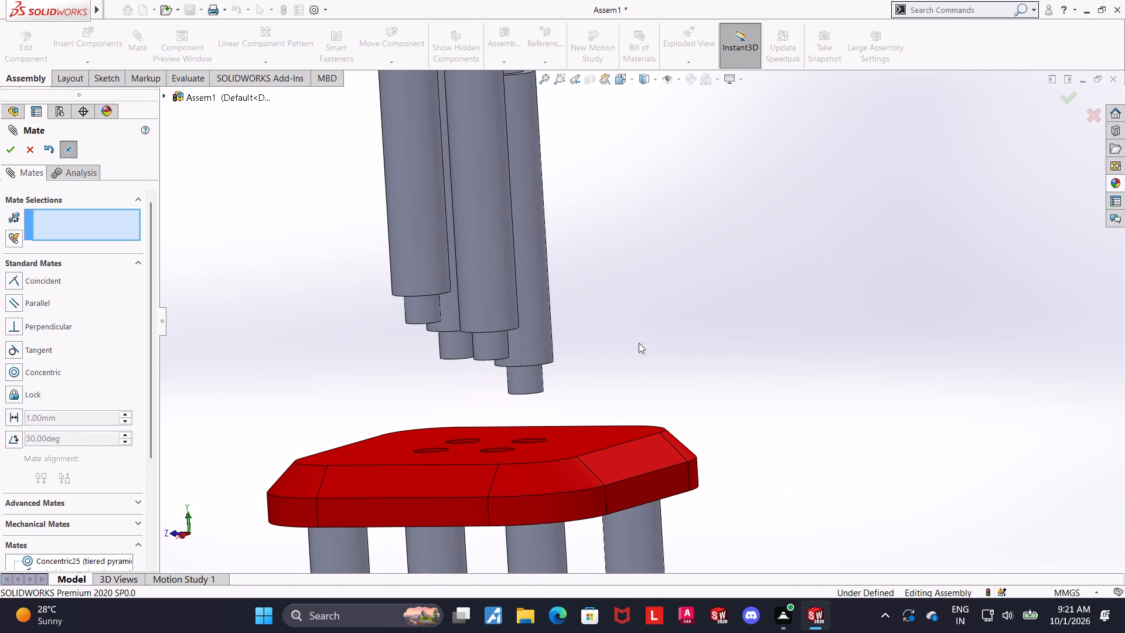
# Mate the lower shoulder face of the front-left support shaft coincident with the configuration 5 plate's top face.
pyautogui.moveTo(638, 339); pyautogui.dragTo(707, 226, button='middle')
pyautogui.click(562, 200)
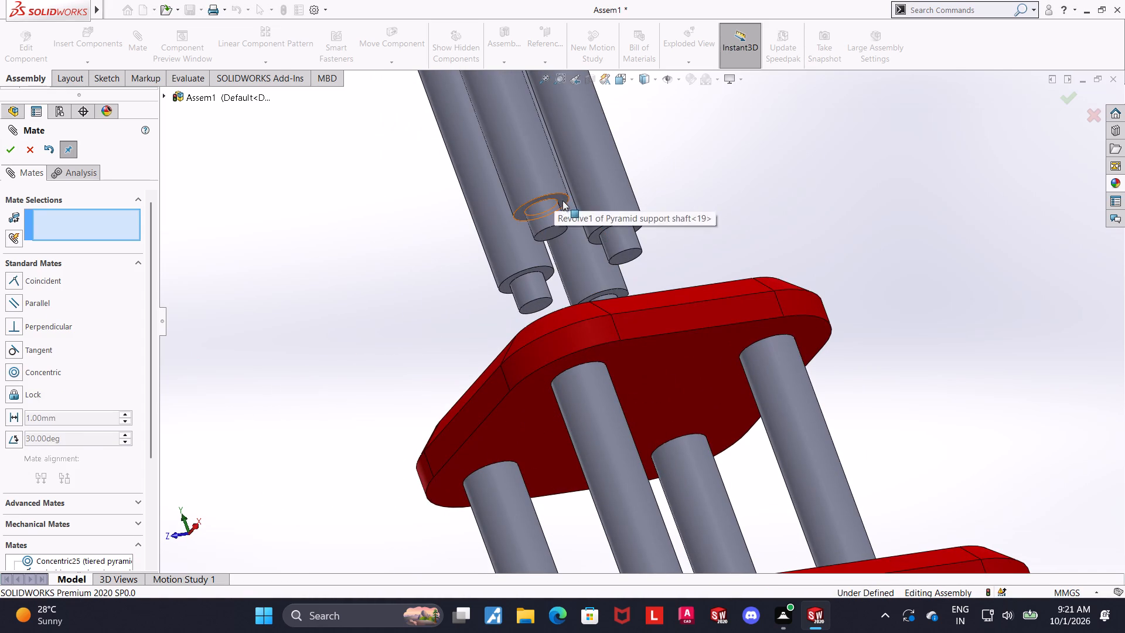
pyautogui.moveTo(711, 202); pyautogui.dragTo(739, 345, button='middle')
pyautogui.keyDown('ctrl'); pyautogui.click(700, 316); pyautogui.keyUp('ctrl')
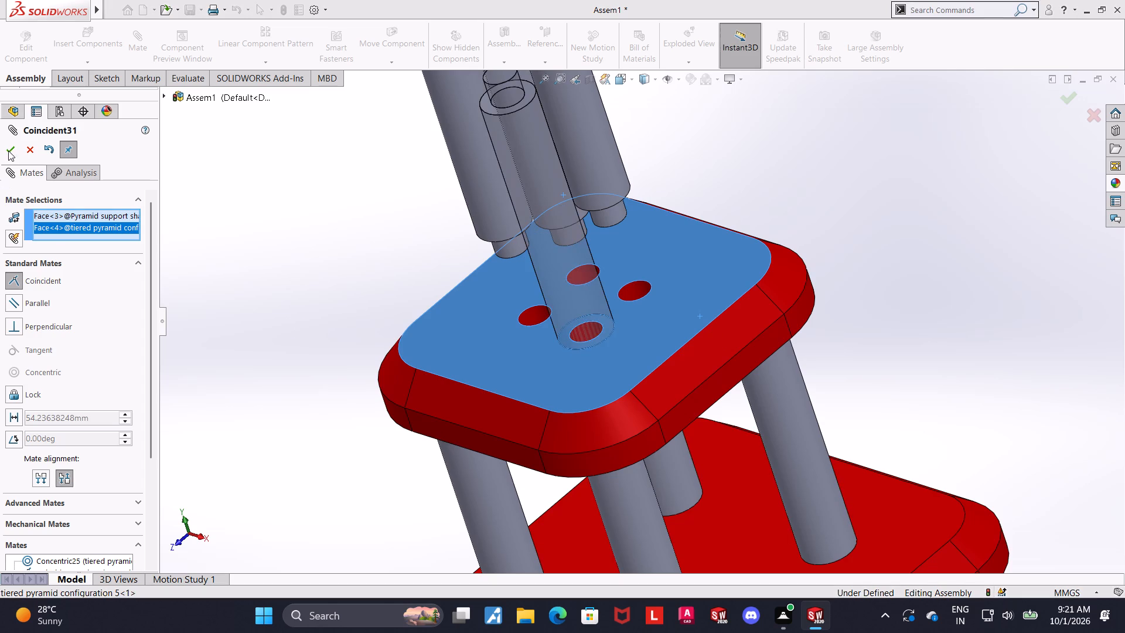
pyautogui.click(8, 149)
# Mate the lower shoulder face of the rear-left support shaft coincident with the configuration 5 plate's top face.
pyautogui.moveTo(539, 260); pyautogui.dragTo(567, 134, button='middle')
pyautogui.scroll(-5, 451, 314)
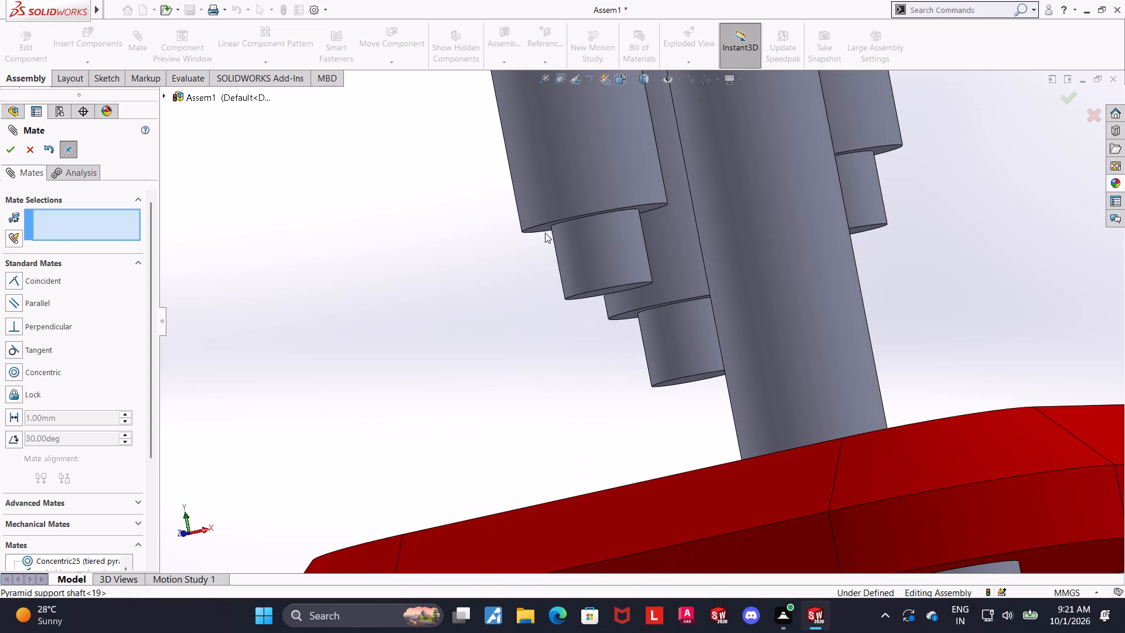
pyautogui.click(543, 227)
pyautogui.moveTo(548, 284); pyautogui.dragTo(588, 377, button='middle')
pyautogui.scroll(1, 587, 375)
pyautogui.keyDown('ctrl'); pyautogui.click(663, 382); pyautogui.keyUp('ctrl')
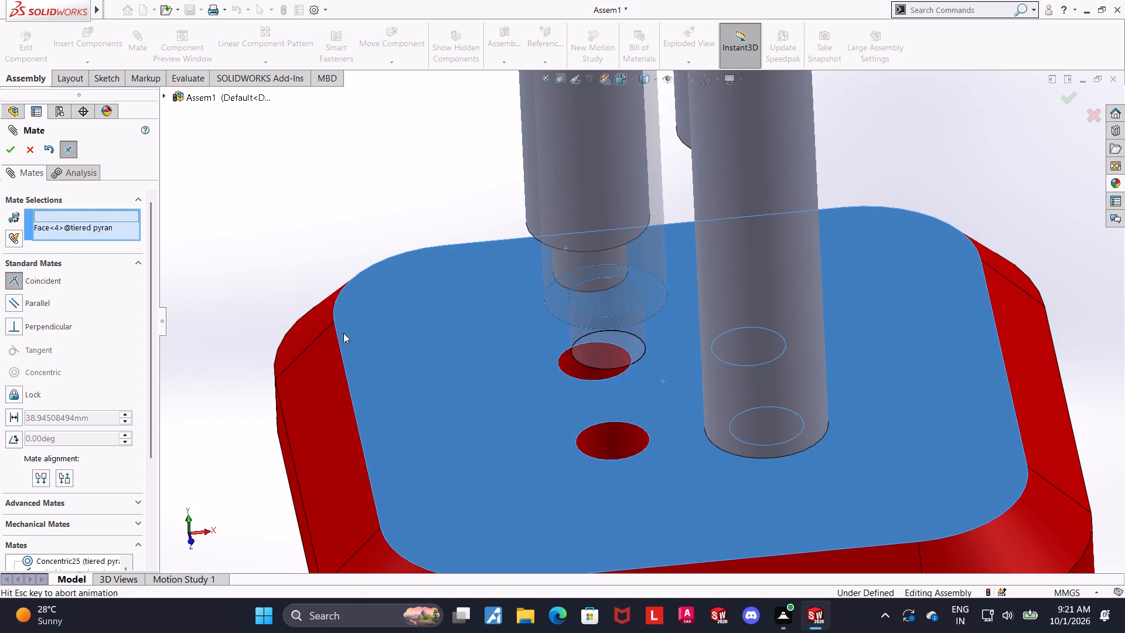
pyautogui.click(5, 155)
# Mate the lower shoulder face of the rear-right support shaft coincident with the configuration 5 plate's top face.
pyautogui.scroll(5, 690, 307)
pyautogui.moveTo(616, 300); pyautogui.dragTo(696, 228, button='middle')
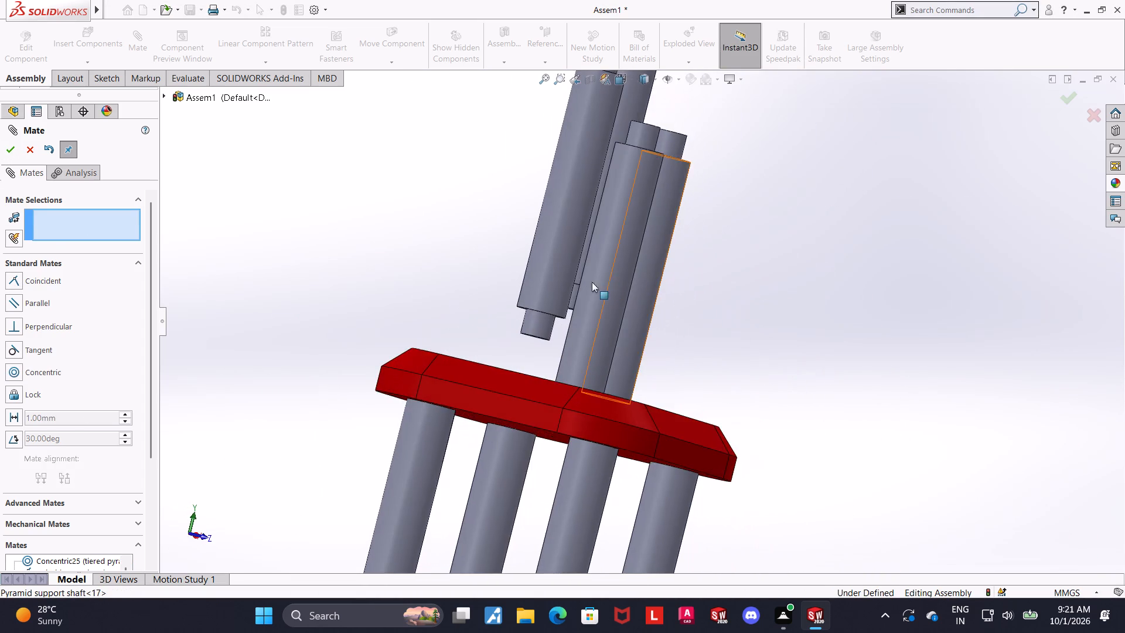
pyautogui.moveTo(571, 314); pyautogui.dragTo(605, 274, button='middle')
pyautogui.scroll(-5, 564, 290)
pyautogui.click(579, 359)
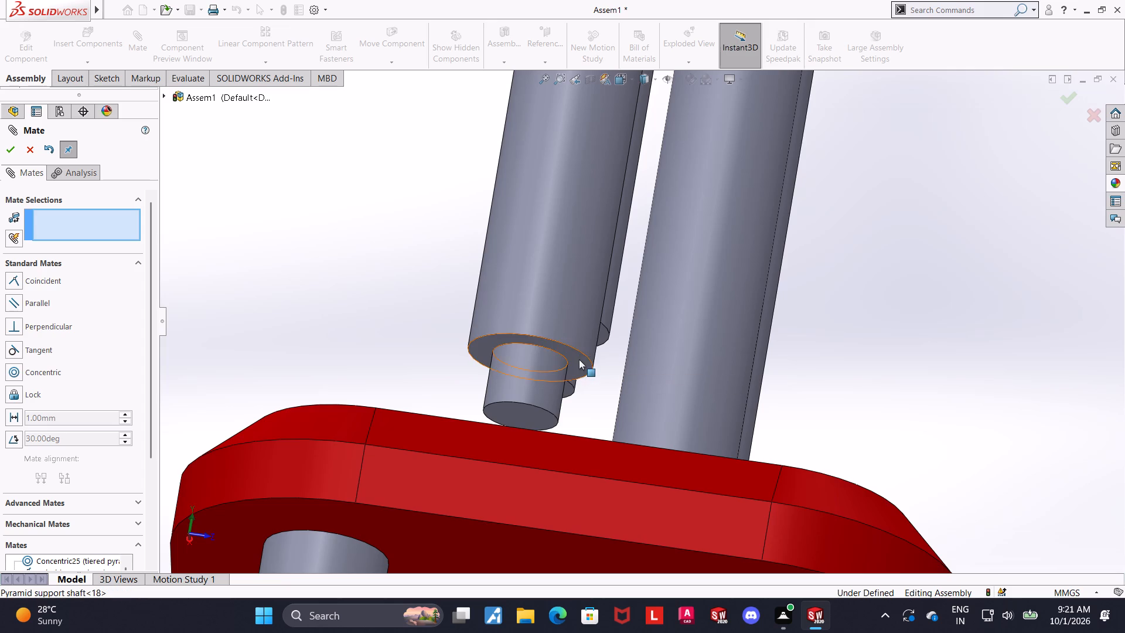
pyautogui.moveTo(591, 365); pyautogui.dragTo(548, 426, button='middle')
pyautogui.keyDown('ctrl'); pyautogui.click(421, 471); pyautogui.keyUp('ctrl')
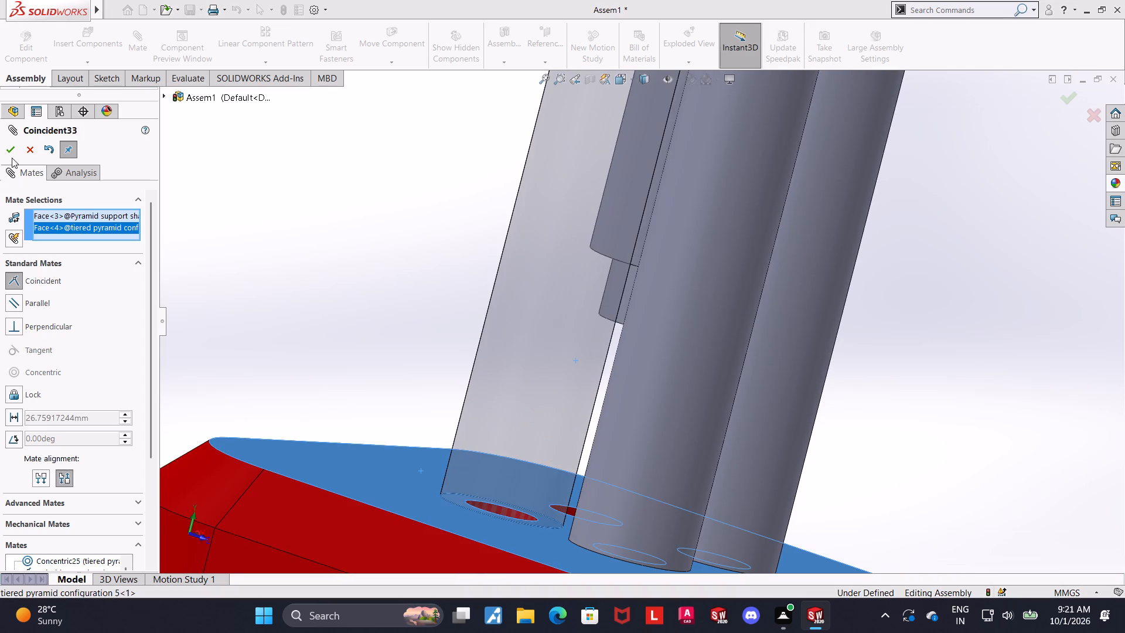
pyautogui.click(12, 152)
# Mate the lower shoulder face of the front-right support shaft coincident with the configuration 5 plate's top face and finish mating.
pyautogui.scroll(5, 434, 278)
pyautogui.moveTo(495, 305); pyautogui.dragTo(616, 273, button='middle')
pyautogui.scroll(-5, 444, 338)
pyautogui.click(438, 317)
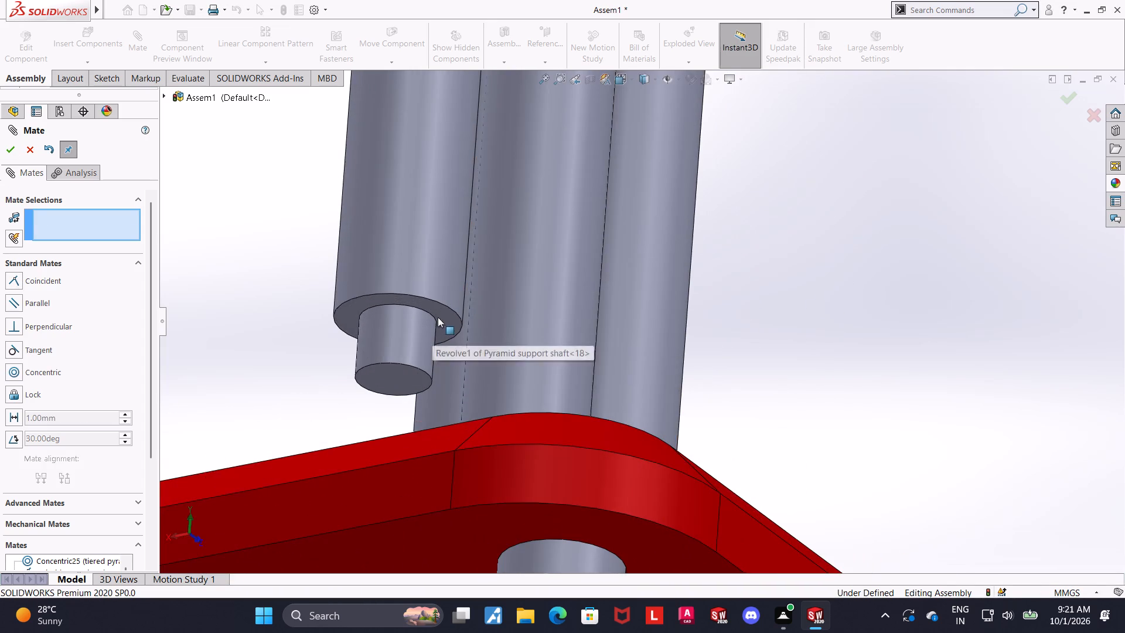
pyautogui.scroll(5, 463, 321)
pyautogui.moveTo(463, 332); pyautogui.dragTo(463, 419, button='middle')
pyautogui.moveTo(474, 365); pyautogui.dragTo(471, 454, button='middle')
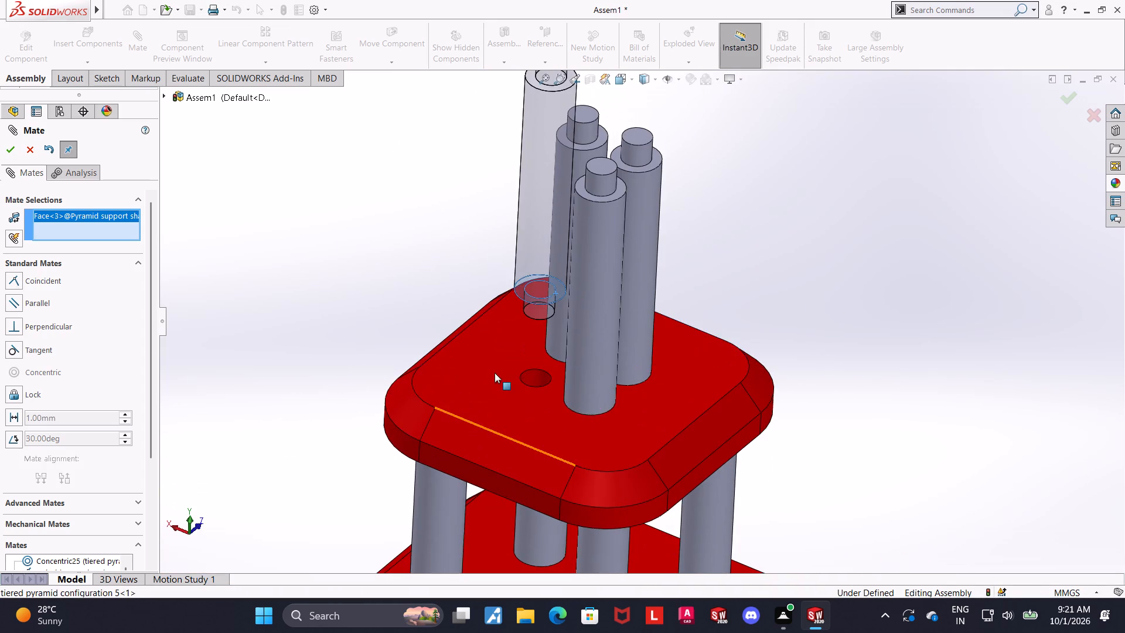
pyautogui.keyDown('ctrl'); pyautogui.click(495, 373); pyautogui.keyUp('ctrl')
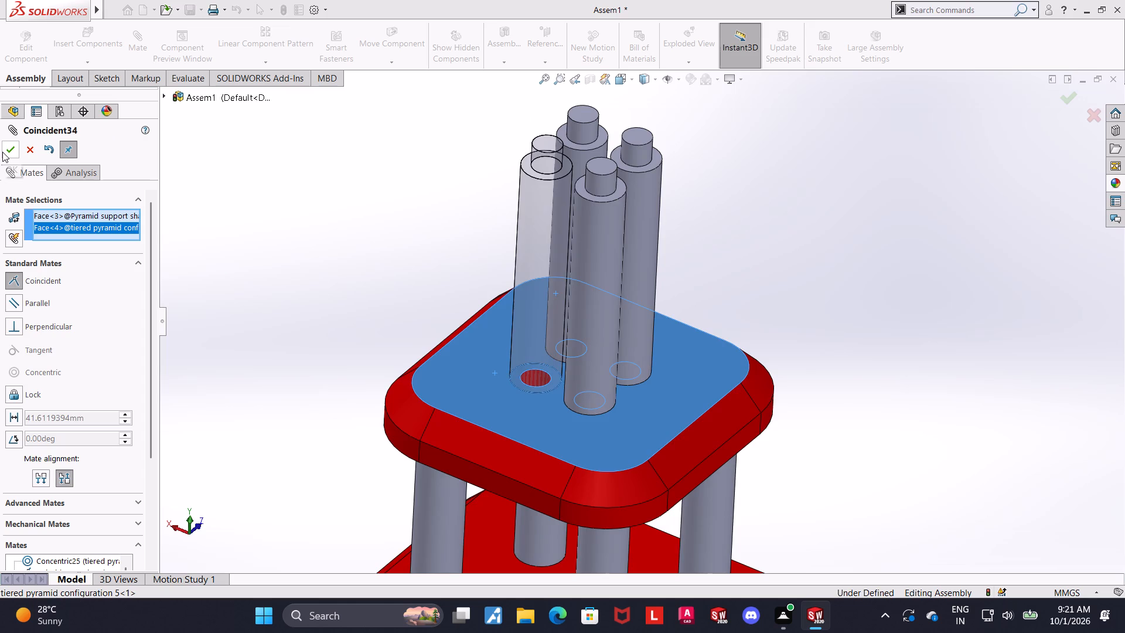
pyautogui.click(2, 152)
pyautogui.scroll(5, 524, 231)
pyautogui.scroll(-3, 674, 230)
pyautogui.click(26, 148)
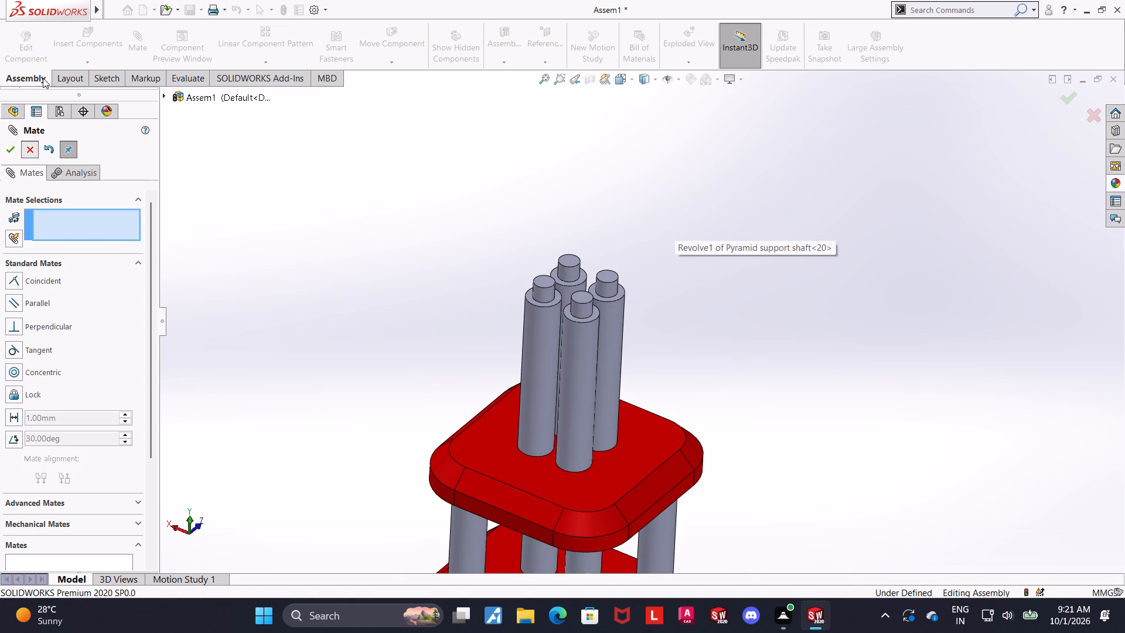
# Insert the tiered pyramid configuration 6 plate beside the tops of the four new support shafts.
pyautogui.click(94, 38)
pyautogui.scroll(-8, 86, 359)
pyautogui.click(93, 366)
pyautogui.click(722, 206)
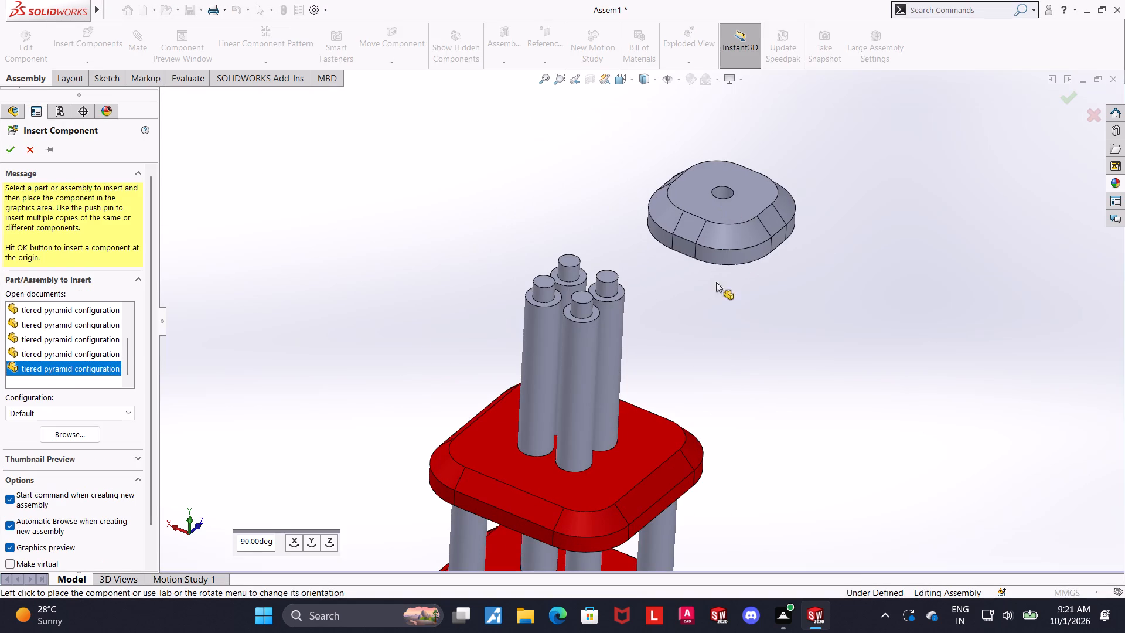
pyautogui.moveTo(725, 314); pyautogui.dragTo(694, 313, button='middle')
pyautogui.scroll(5, 694, 312)
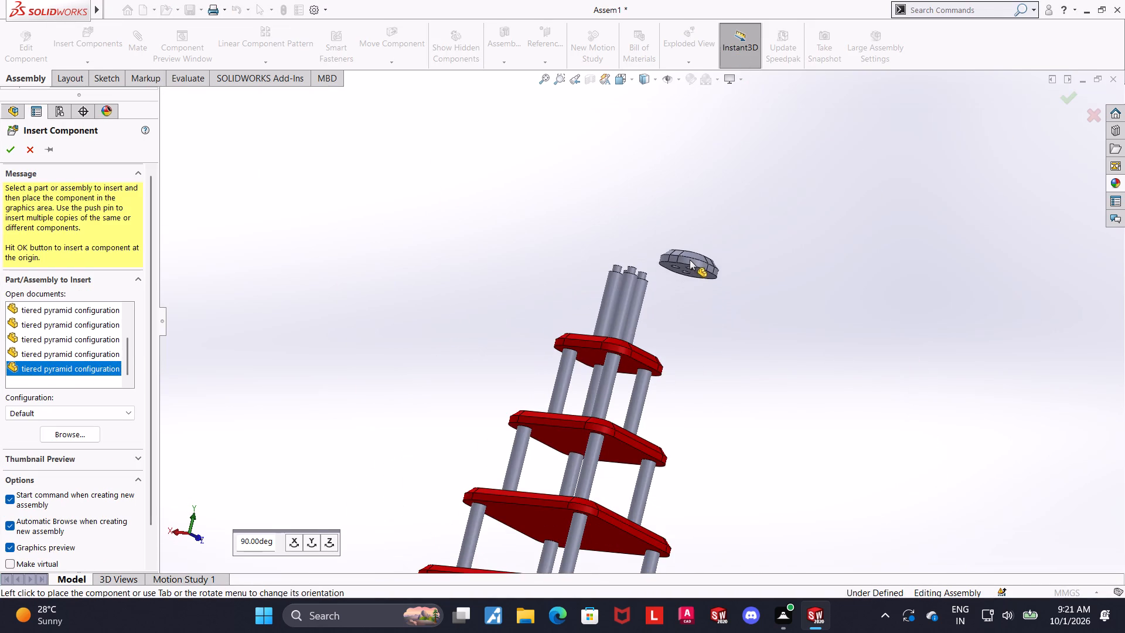
pyautogui.click(690, 260)
# Mate an underside hole edge of the configuration 6 plate coincident with the upper pin of the front-left support shaft.
pyautogui.scroll(-7, 677, 257)
pyautogui.scroll(-6, 628, 245)
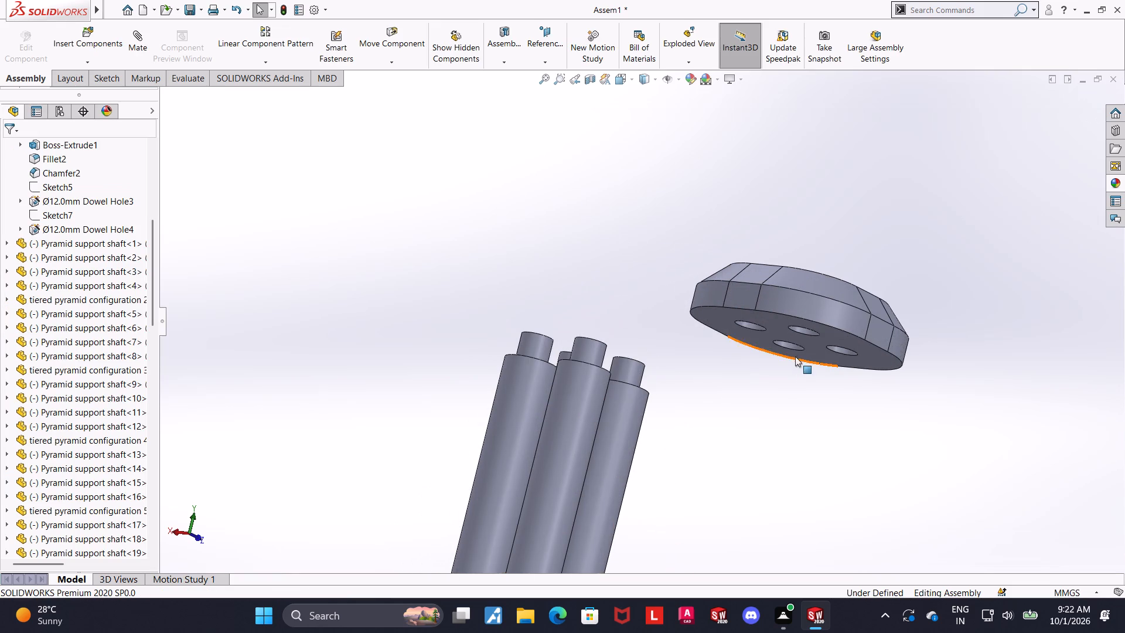
pyautogui.click(793, 345)
pyautogui.moveTo(657, 386); pyautogui.dragTo(657, 508, button='middle')
pyautogui.keyDown('ctrl'); pyautogui.click(572, 341); pyautogui.keyUp('ctrl')
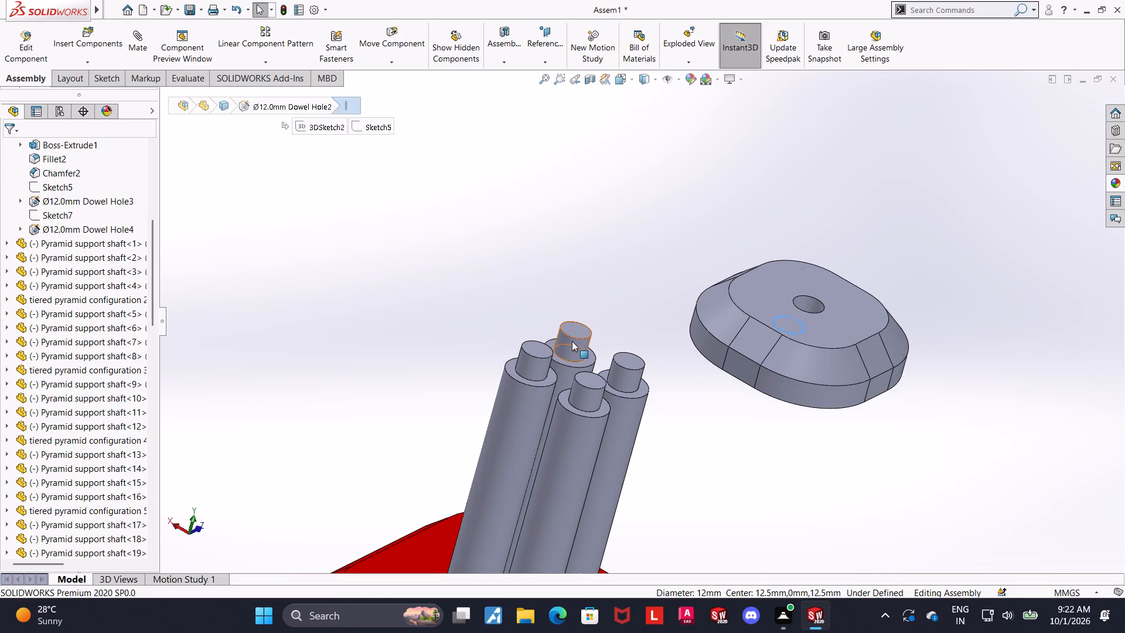
pyautogui.click(134, 39)
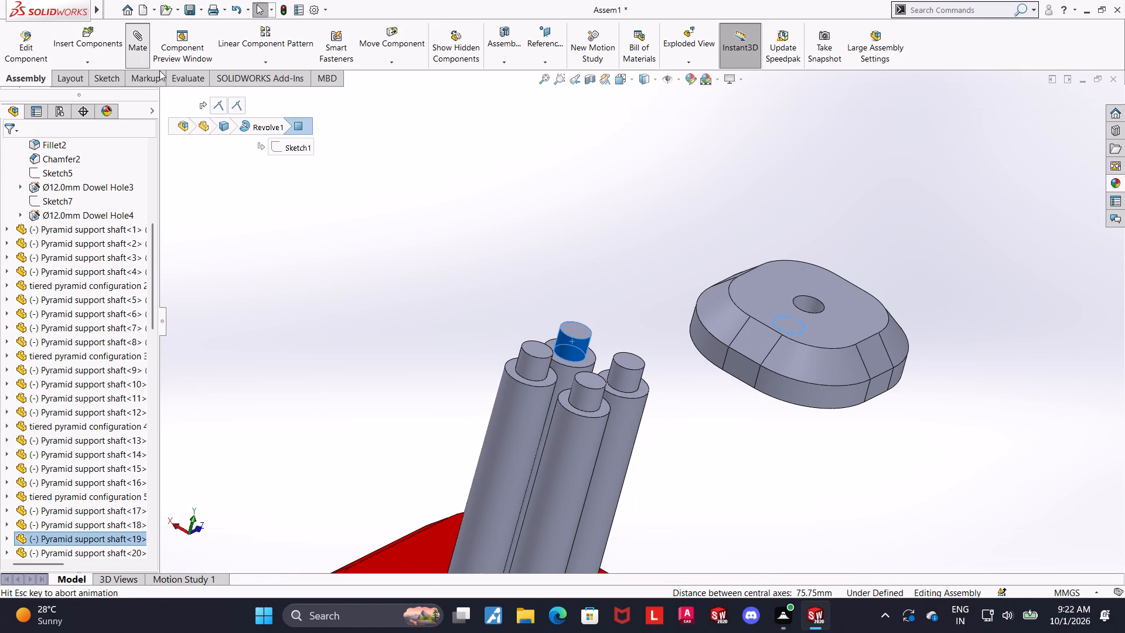
pyautogui.click(11, 143)
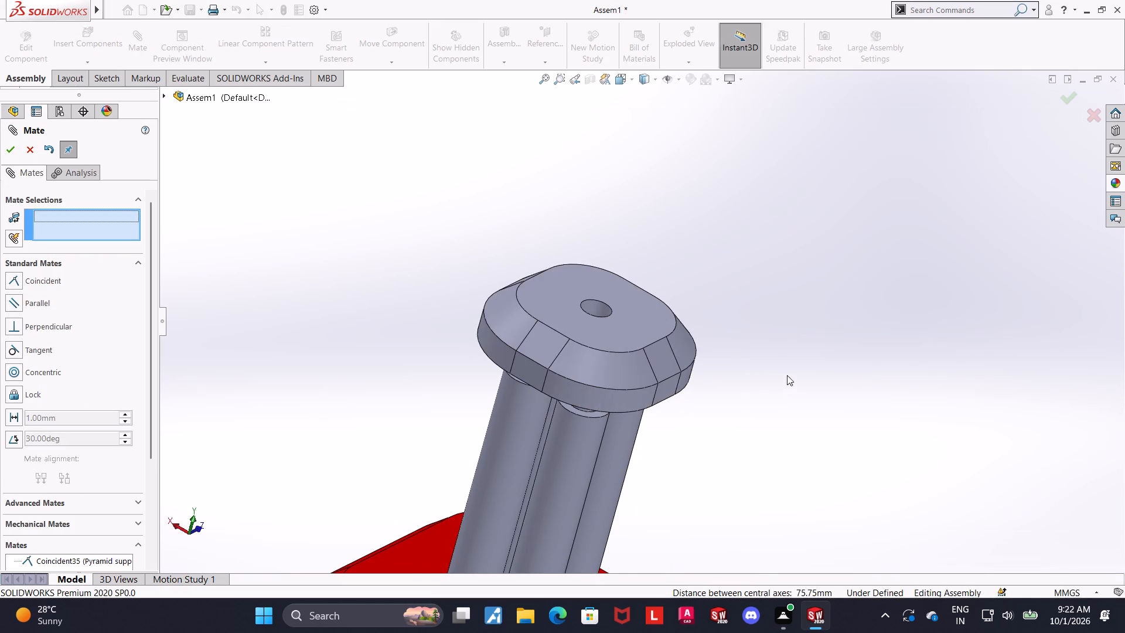
pyautogui.moveTo(753, 360); pyautogui.dragTo(741, 293, button='middle')
pyautogui.click(35, 148)
# Change the configuration 6 plate's hole-to-pin mate from coincident to concentric.
pyautogui.scroll(-6, 150, 444)
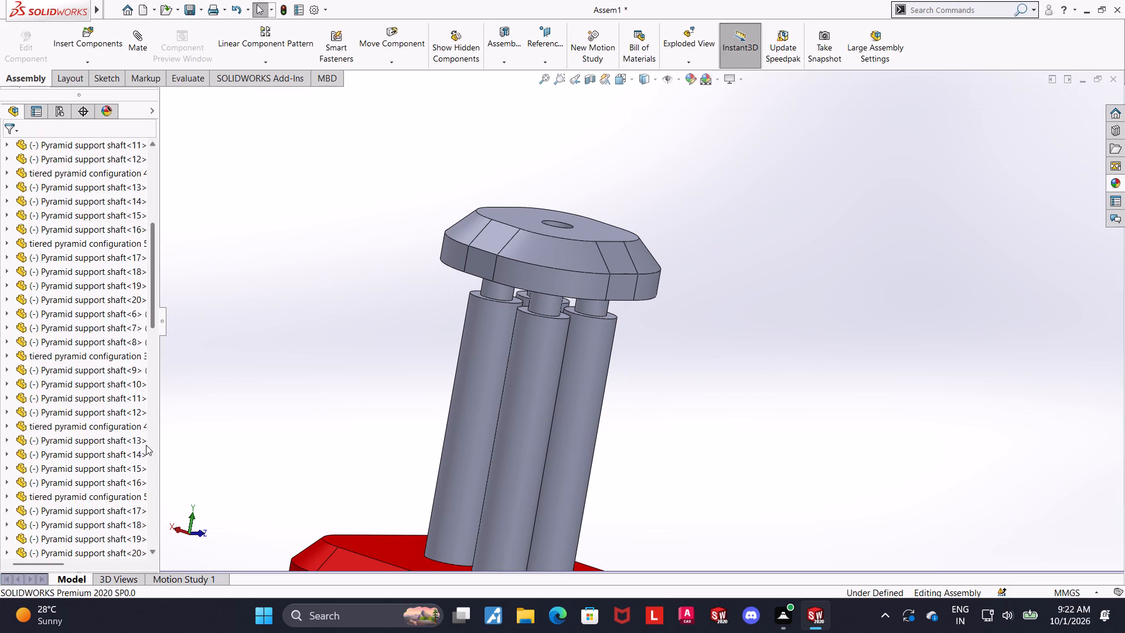
pyautogui.scroll(-20, 146, 445)
pyautogui.scroll(-4, 146, 445)
pyautogui.rightClick(80, 534)
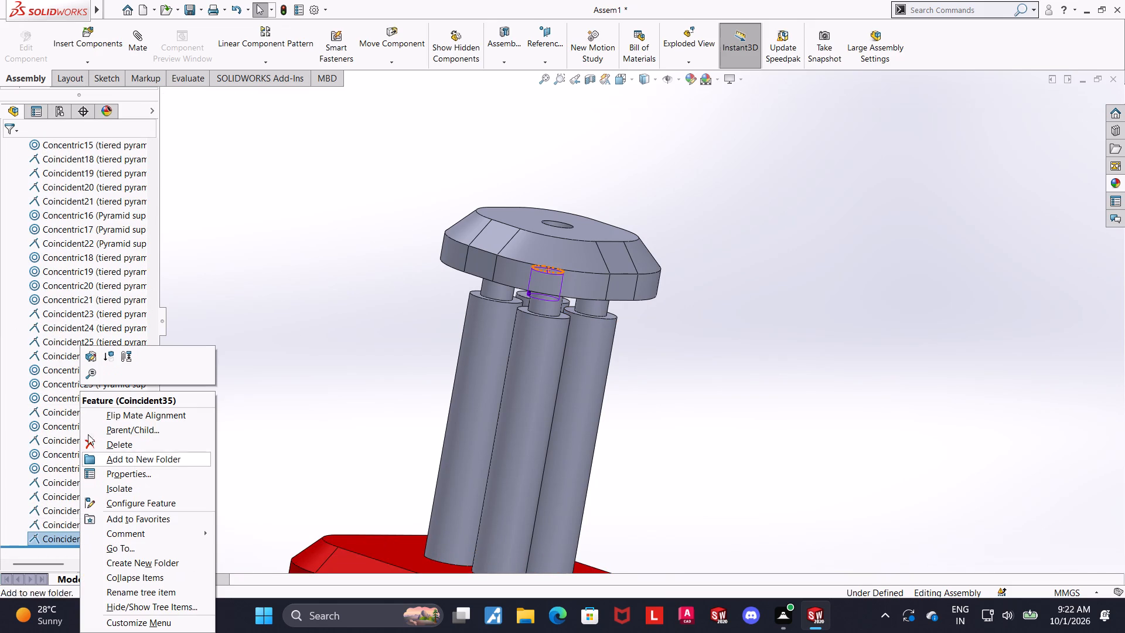
pyautogui.click(94, 356)
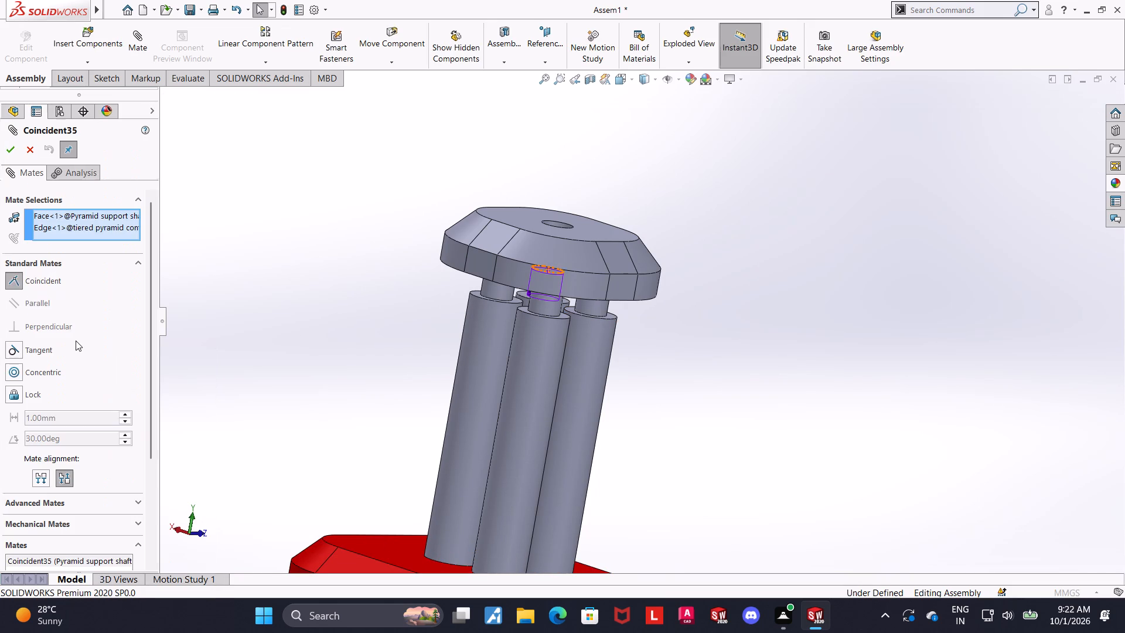
pyautogui.click(19, 372)
pyautogui.click(15, 144)
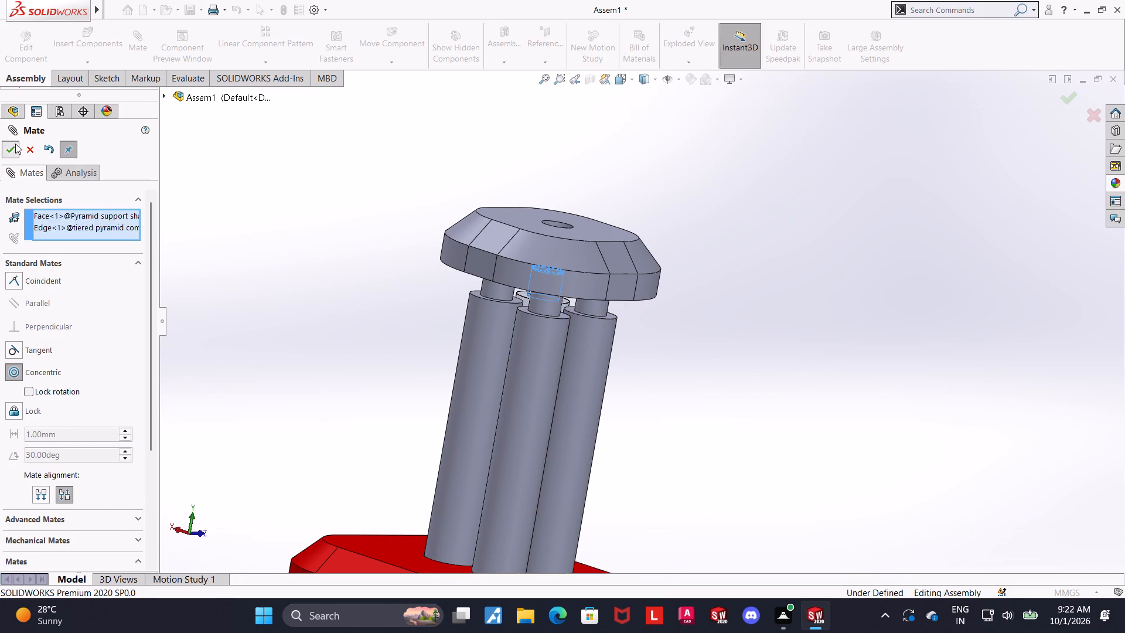
# Lift the configuration 6 plate off the shafts and mate its rear-left hole concentric with the rear-left shaft's upper pin.
pyautogui.moveTo(593, 291); pyautogui.dragTo(608, 190)
pyautogui.click(680, 311)
pyautogui.moveTo(732, 291); pyautogui.dragTo(737, 172, button='middle')
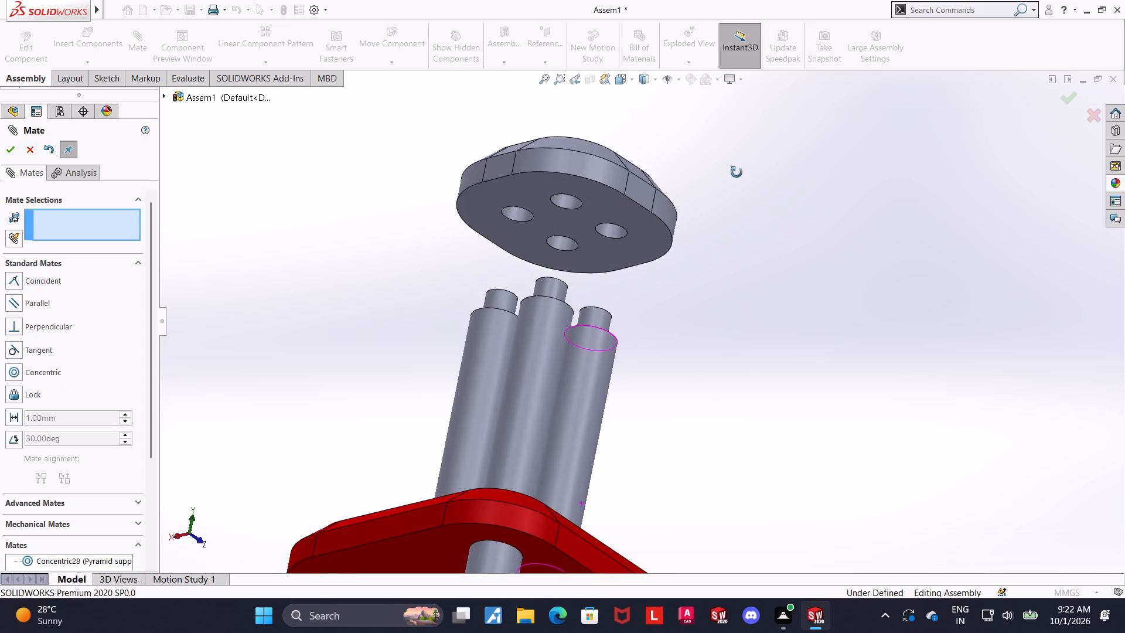
pyautogui.moveTo(737, 172); pyautogui.dragTo(737, 166, button='middle')
pyautogui.click(606, 249)
pyautogui.keyDown('ctrl'); pyautogui.click(601, 331); pyautogui.keyUp('ctrl')
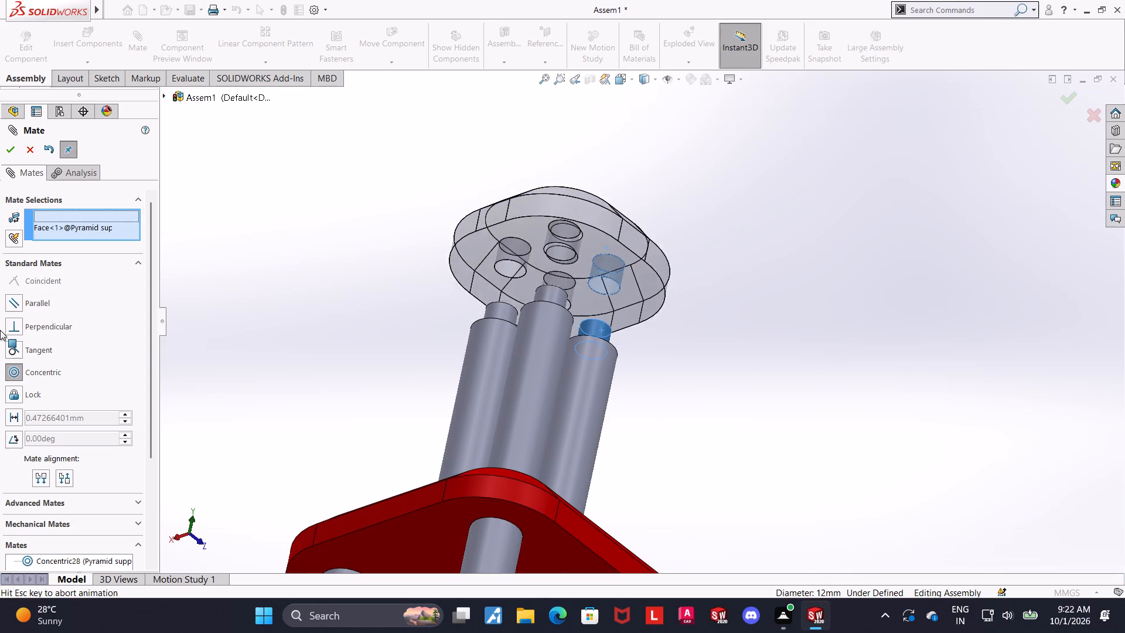
pyautogui.click(9, 151)
# Lift the configuration 6 plate again and mate its rear-right hole concentric with the rear-right shaft's upper pin.
pyautogui.click(857, 395)
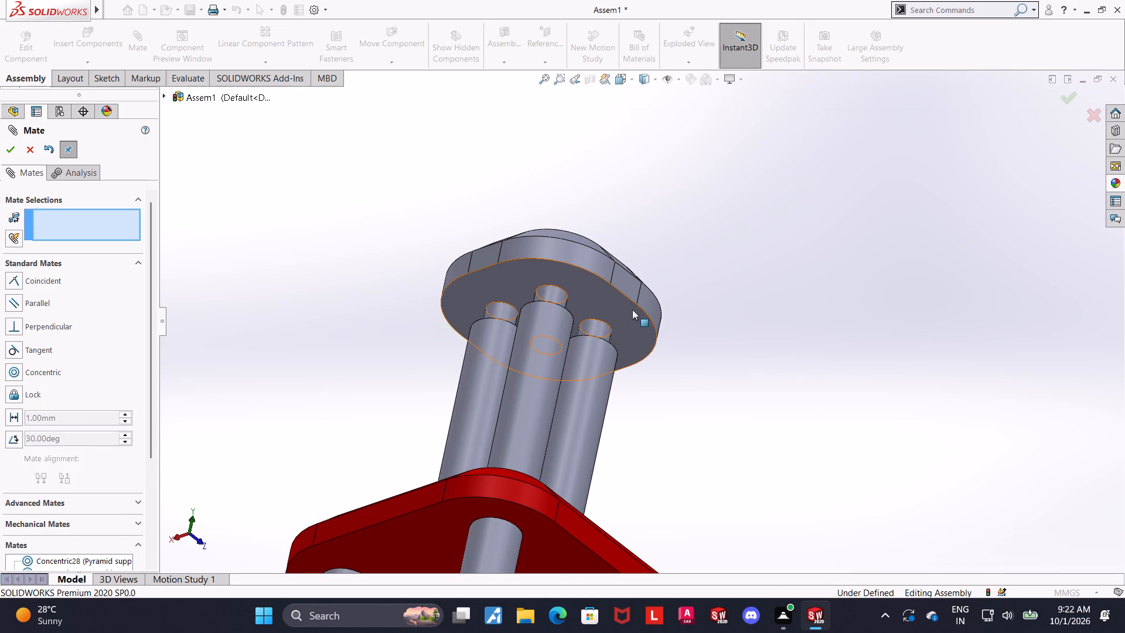
pyautogui.moveTo(624, 309); pyautogui.dragTo(641, 219)
pyautogui.moveTo(734, 342); pyautogui.dragTo(730, 332)
pyautogui.click(558, 208)
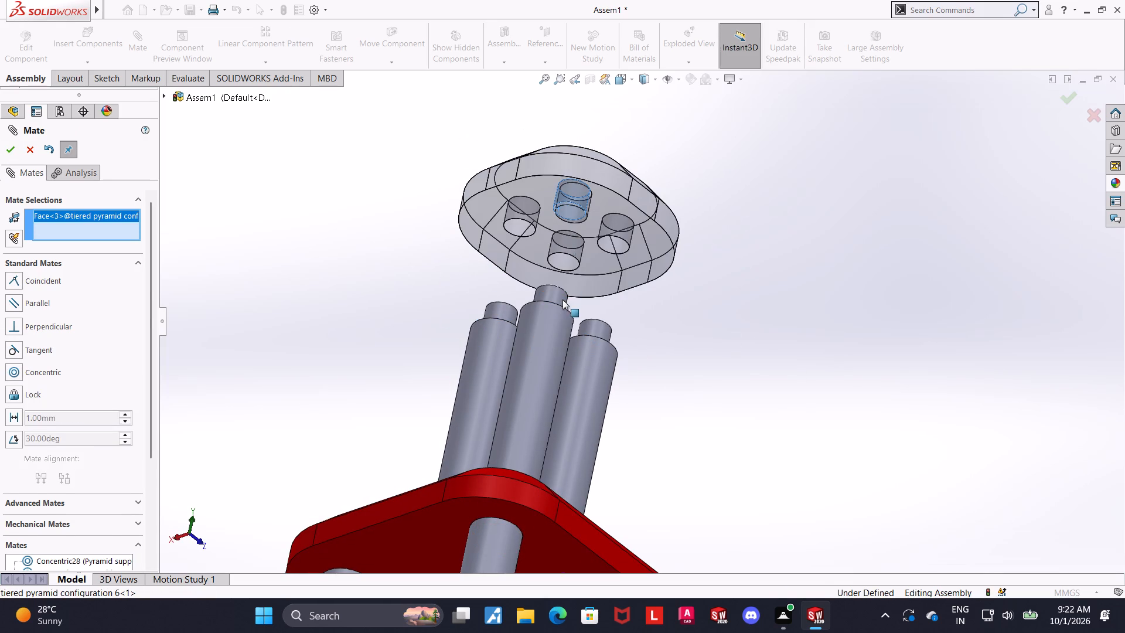
pyautogui.keyDown('ctrl'); pyautogui.click(558, 293); pyautogui.keyUp('ctrl')
pyautogui.click(11, 148)
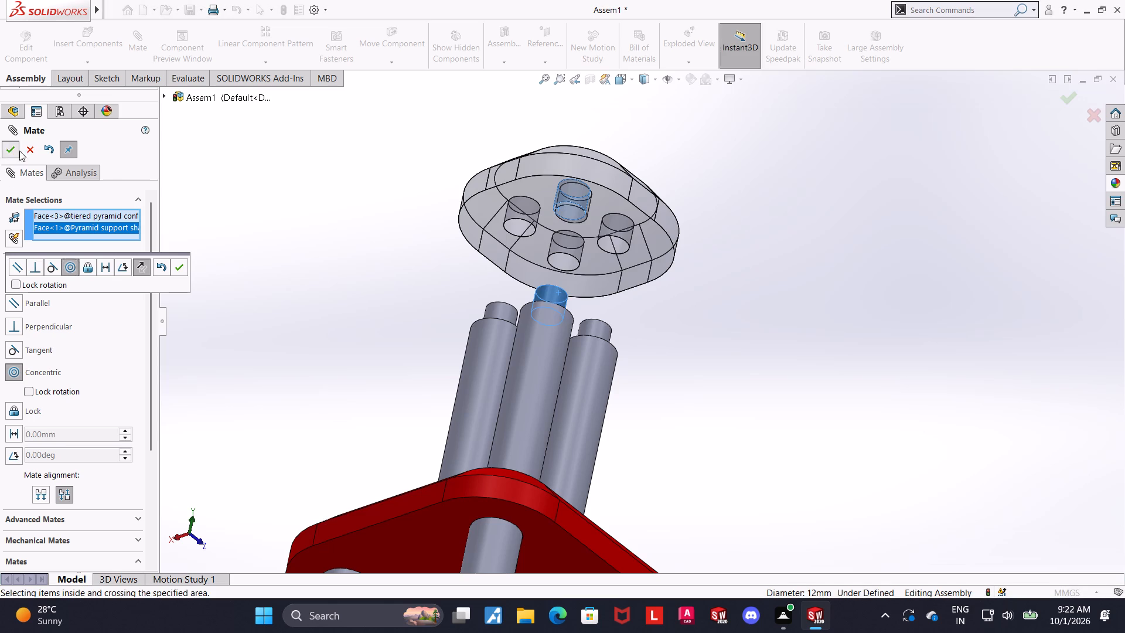
# Mate the configuration 6 plate's underside face coincident with a support shaft's upper shoulder face, and finish mating.
pyautogui.click(625, 230)
pyautogui.moveTo(705, 280); pyautogui.dragTo(619, 459, button='middle')
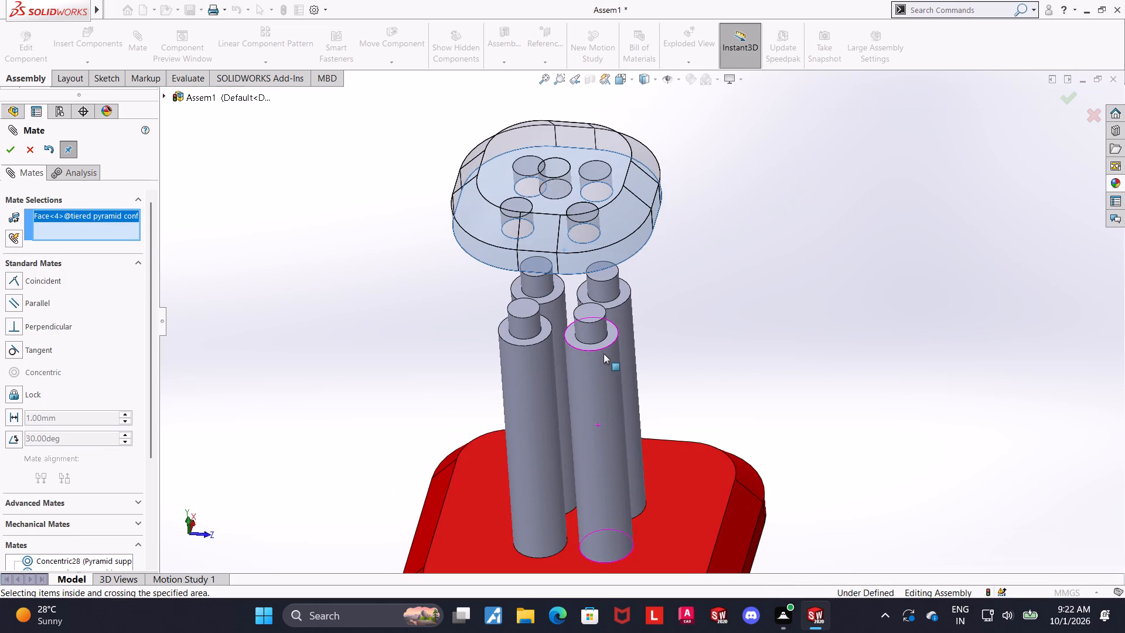
pyautogui.keyDown('ctrl'); pyautogui.click(611, 335); pyautogui.keyUp('ctrl')
pyautogui.click(11, 151)
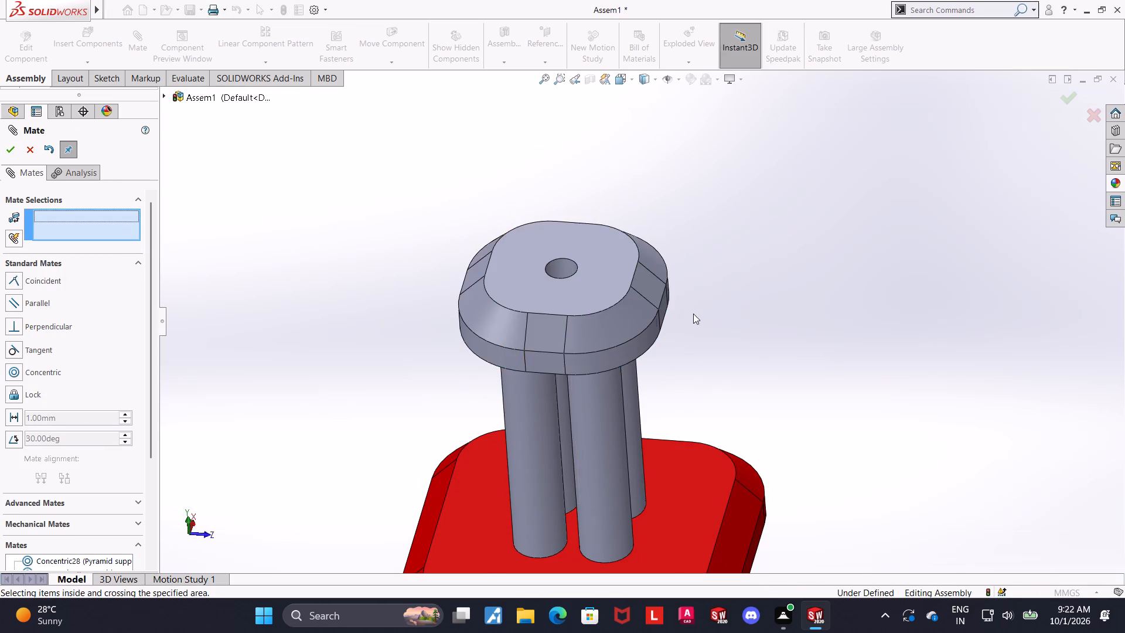
pyautogui.scroll(4, 712, 312)
pyautogui.click(853, 277)
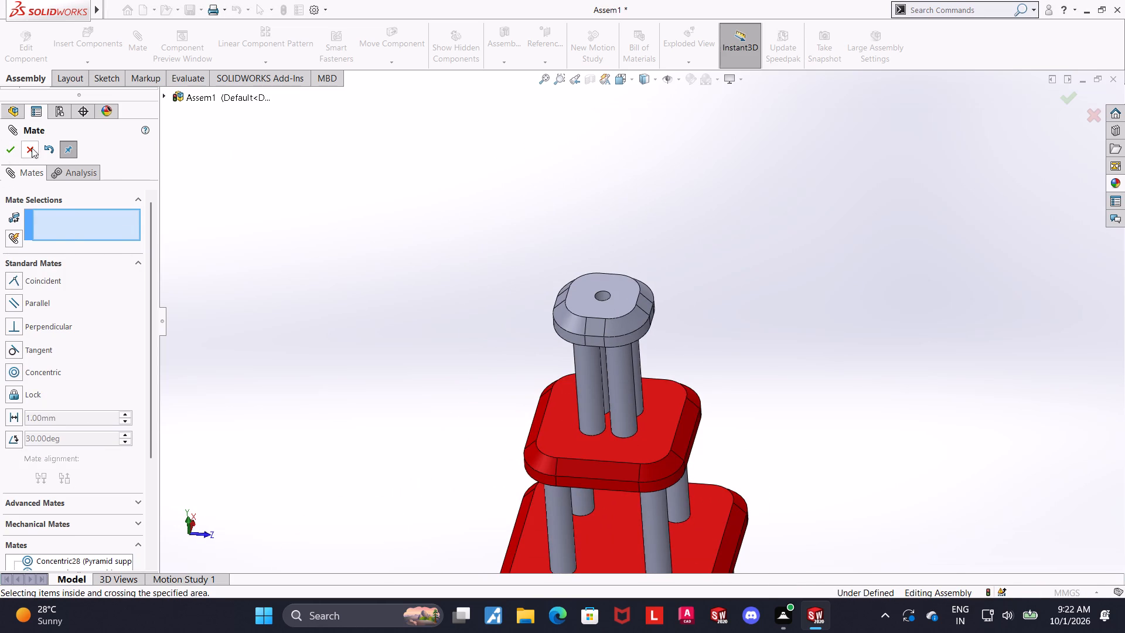
pyautogui.click(32, 148)
# Colour the configuration 6 top plate red at part document level.
pyautogui.rightClick(627, 304)
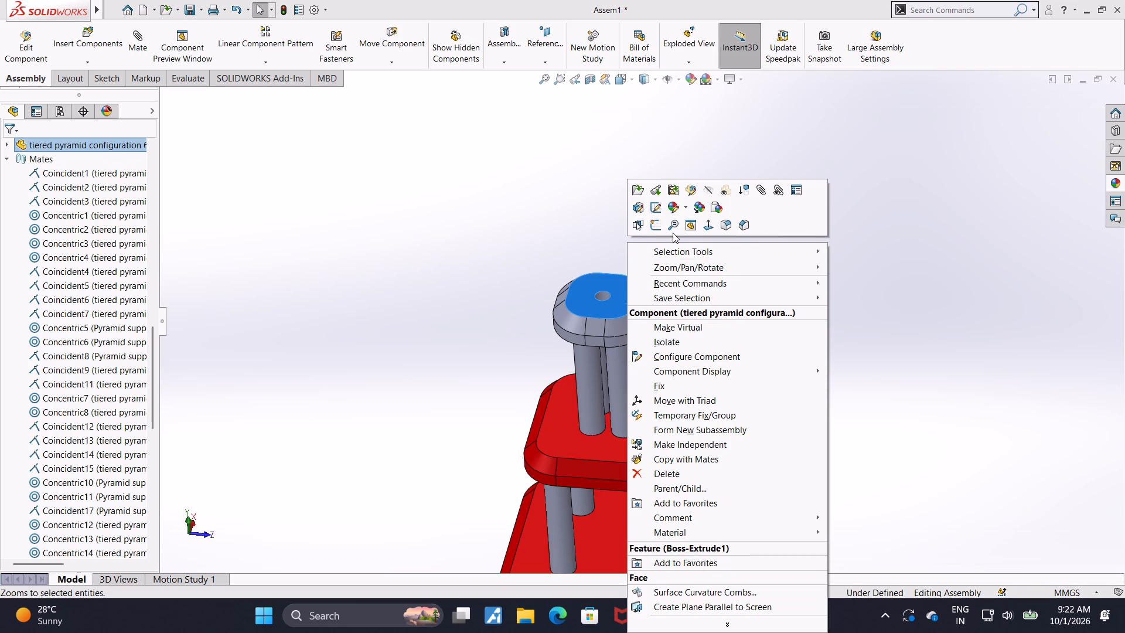
pyautogui.click(678, 214)
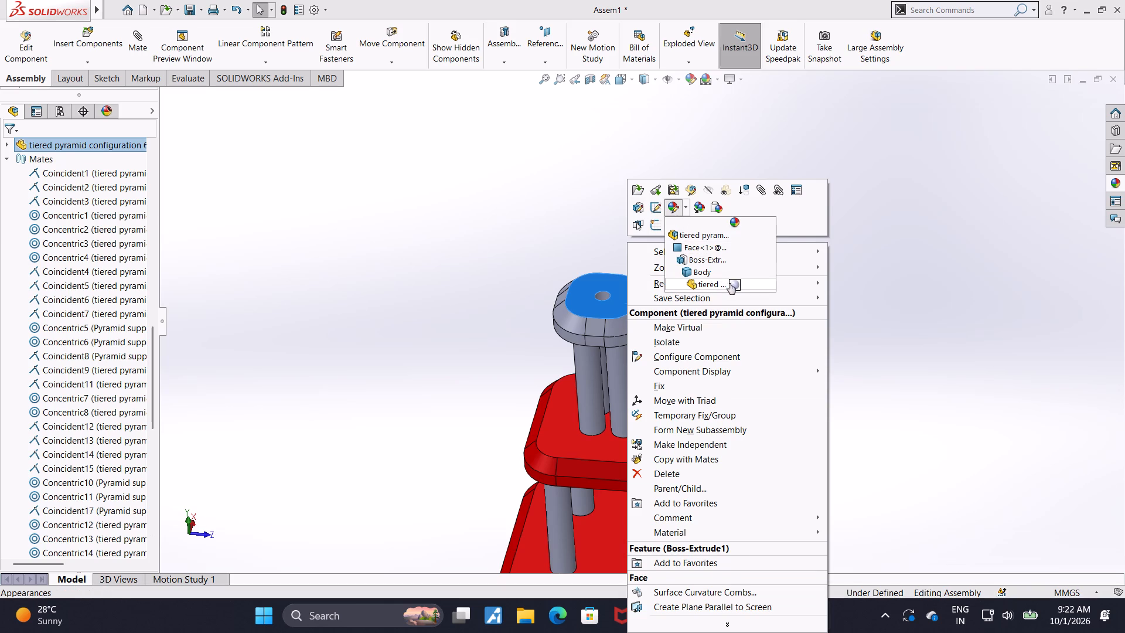
pyautogui.click(729, 283)
pyautogui.click(734, 284)
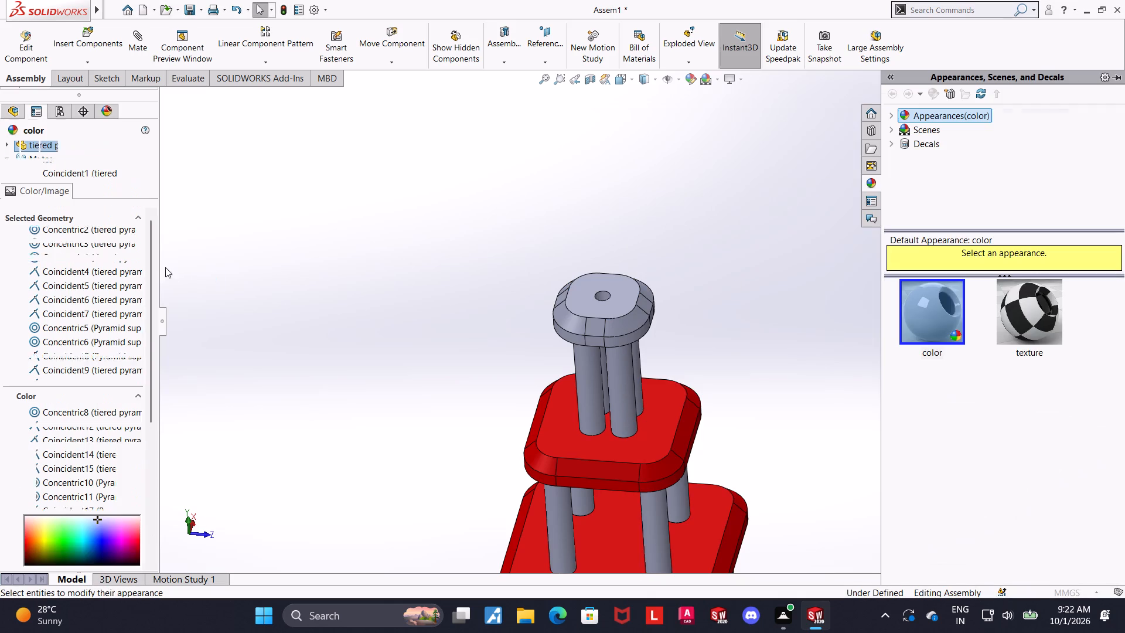
pyautogui.click(44, 473)
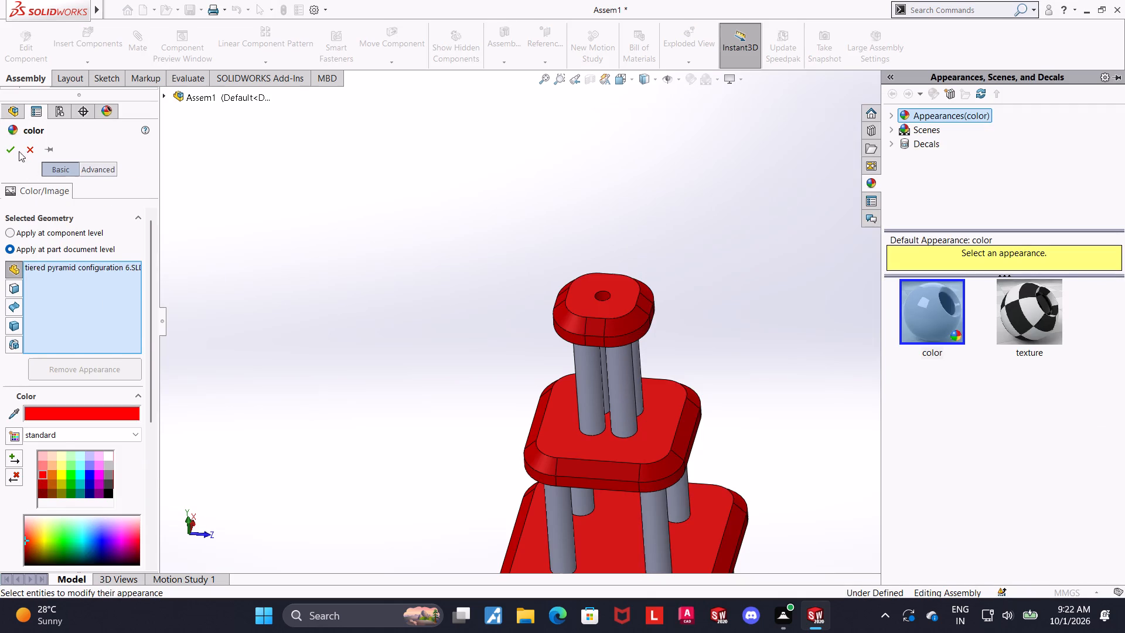
pyautogui.click(8, 148)
pyautogui.click(418, 200)
# Insert the pyramid pin part into the assembly, placing it freely beside the top plate.
pyautogui.scroll(5, 500, 295)
pyautogui.scroll(-3, 667, 456)
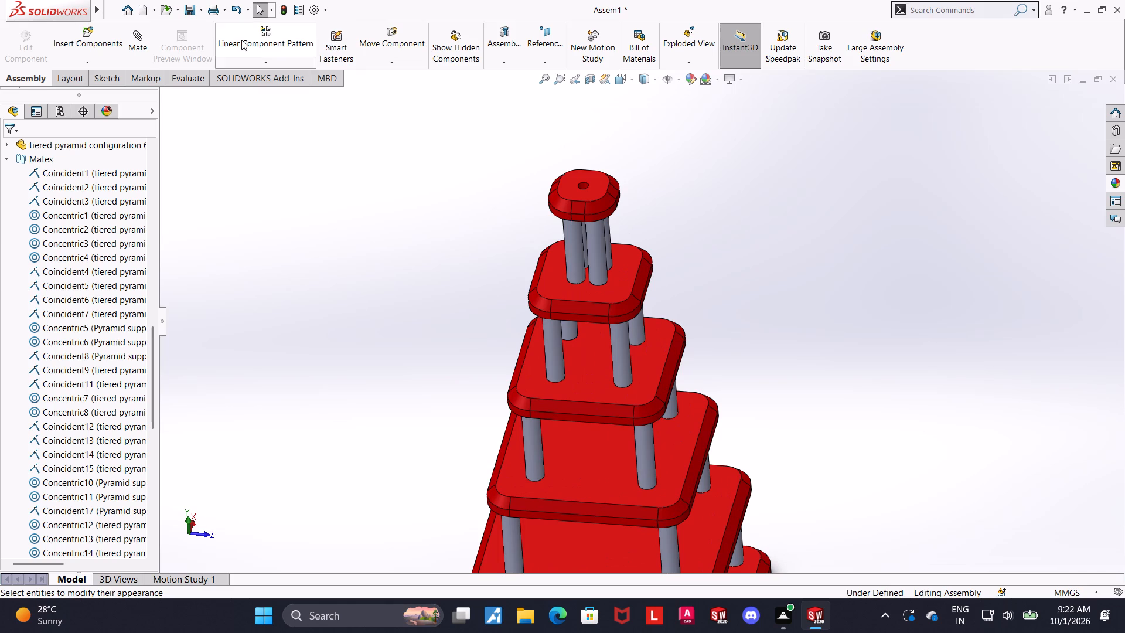
pyautogui.click(97, 38)
pyautogui.click(63, 311)
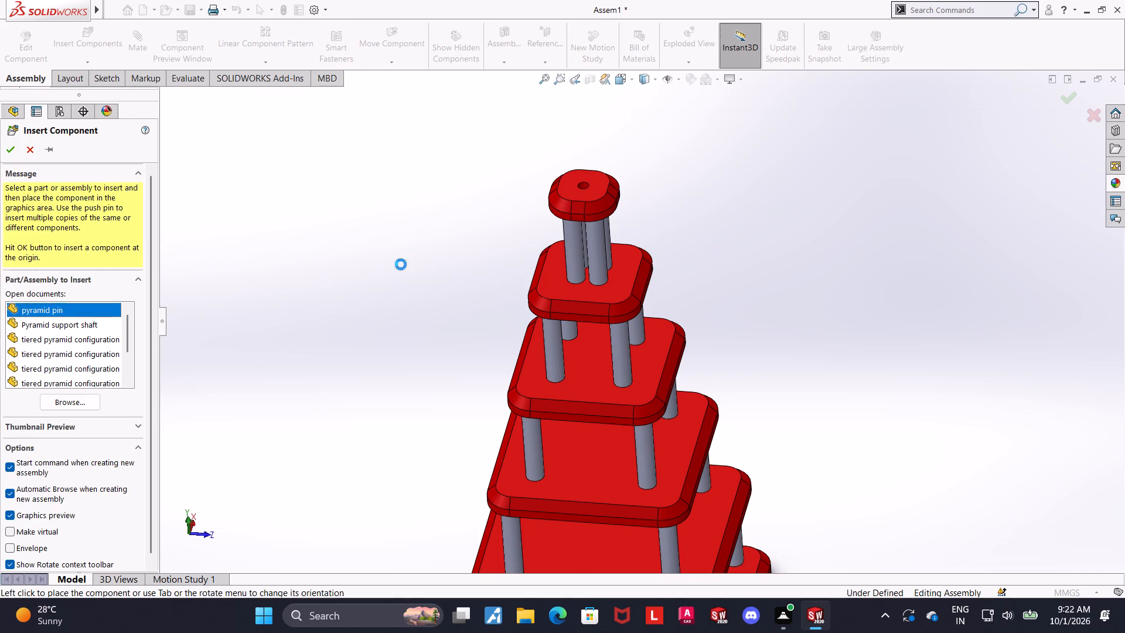
pyautogui.click(742, 125)
# Mate the pyramid pin's lower stem concentric with the centre hole of the configuration 6 plate.
pyautogui.scroll(-9, 725, 122)
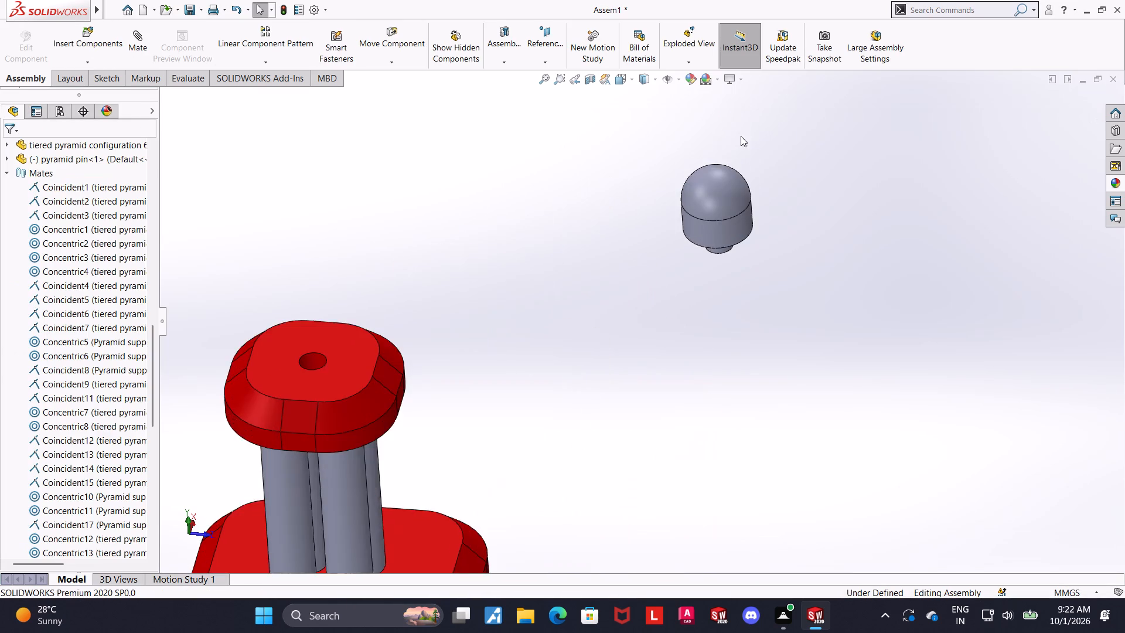
pyautogui.moveTo(718, 296); pyautogui.dragTo(721, 239, button='middle')
pyautogui.click(724, 162)
pyautogui.scroll(4, 523, 189)
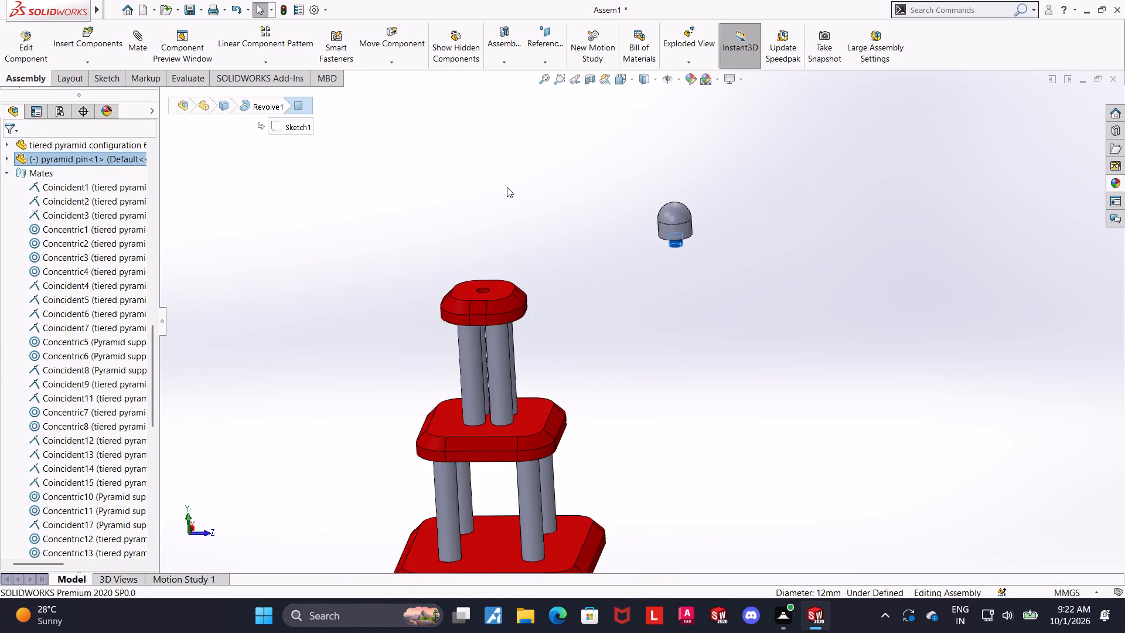
pyautogui.moveTo(507, 190); pyautogui.dragTo(519, 306, button='middle')
pyautogui.keyDown('ctrl'); pyautogui.click(516, 424); pyautogui.keyUp('ctrl')
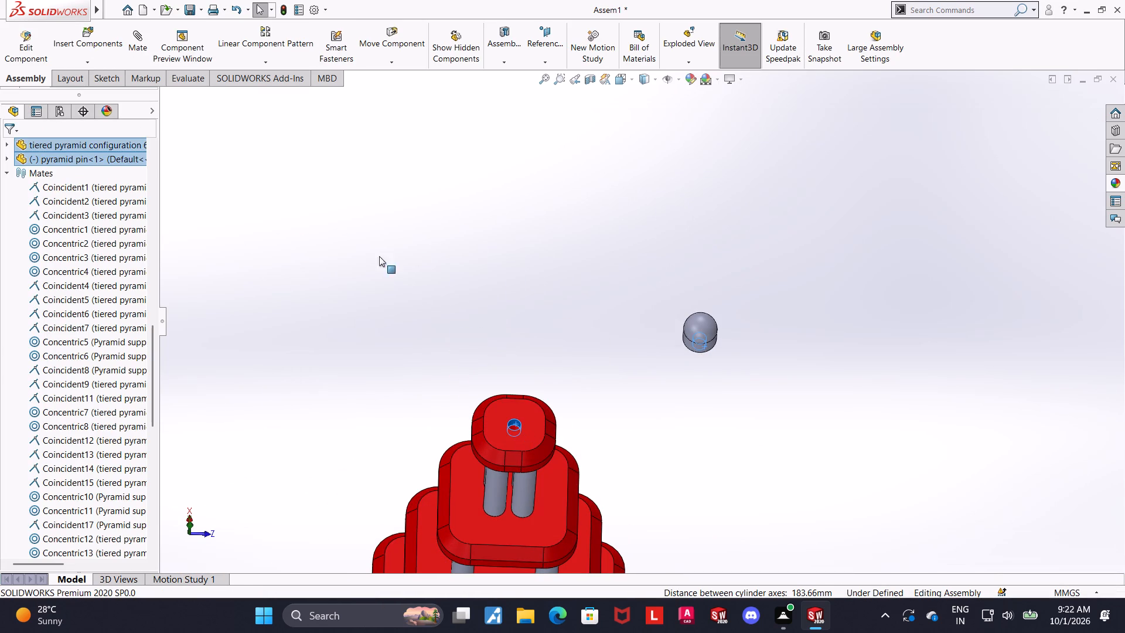
pyautogui.click(145, 47)
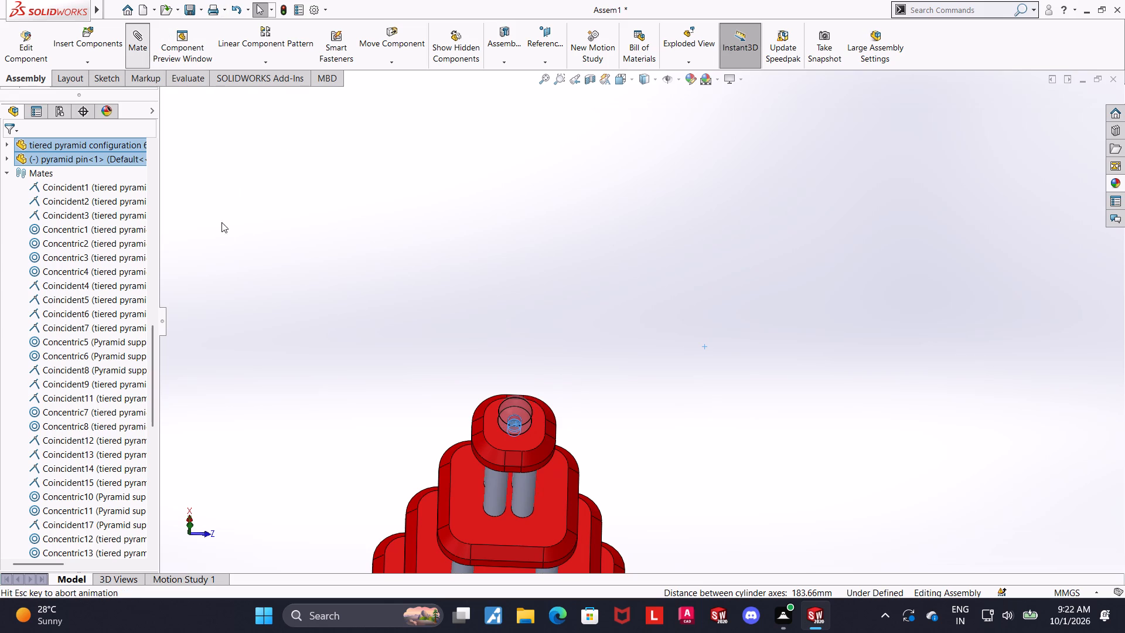
pyautogui.click(11, 148)
# Lift the pyramid pin off the plate and mate its underside shoulder face coincident with the configuration 6 plate's top face.
pyautogui.scroll(-5, 550, 412)
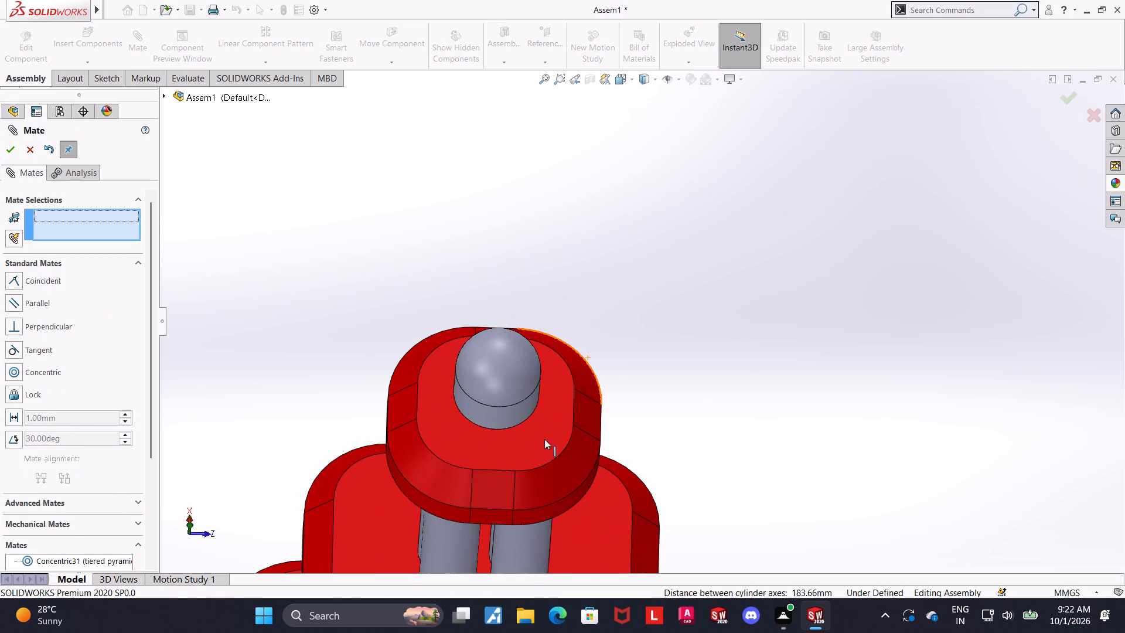
pyautogui.moveTo(609, 428); pyautogui.dragTo(605, 380, button='middle')
pyautogui.moveTo(503, 387); pyautogui.dragTo(513, 230)
pyautogui.click(660, 352)
pyautogui.moveTo(660, 340); pyautogui.dragTo(662, 236, button='middle')
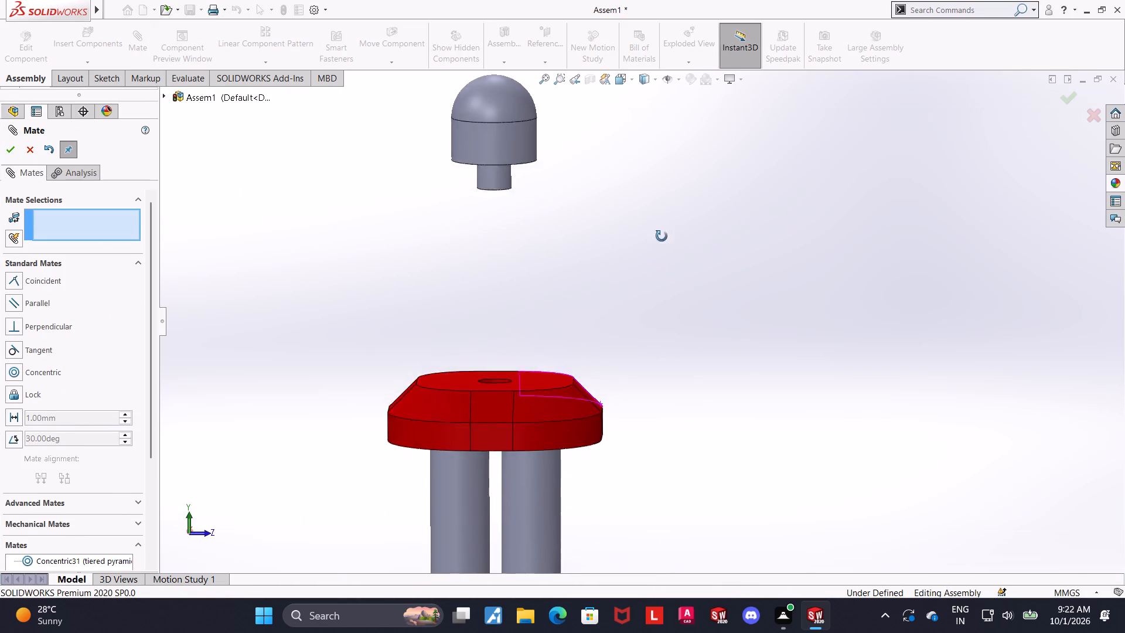
pyautogui.moveTo(662, 236); pyautogui.dragTo(662, 125, button='middle')
pyautogui.scroll(1, 662, 149)
pyautogui.click(544, 198)
pyautogui.scroll(1, 738, 214)
pyautogui.moveTo(738, 217); pyautogui.dragTo(721, 373, button='middle')
pyautogui.keyDown('ctrl'); pyautogui.click(582, 321); pyautogui.keyUp('ctrl')
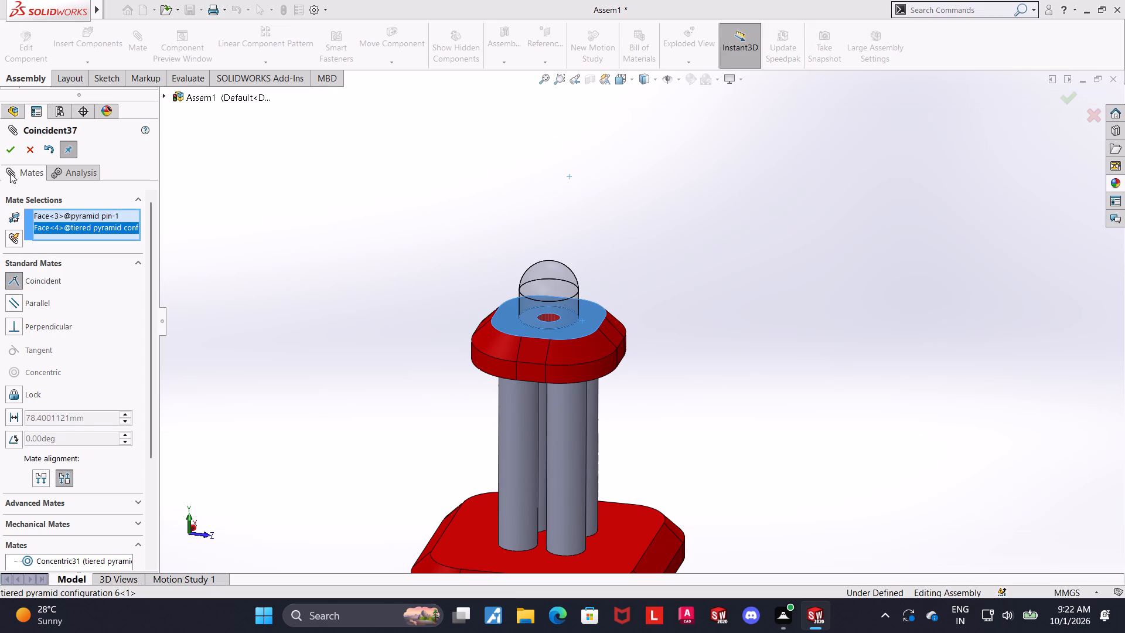
pyautogui.click(13, 152)
pyautogui.click(755, 380)
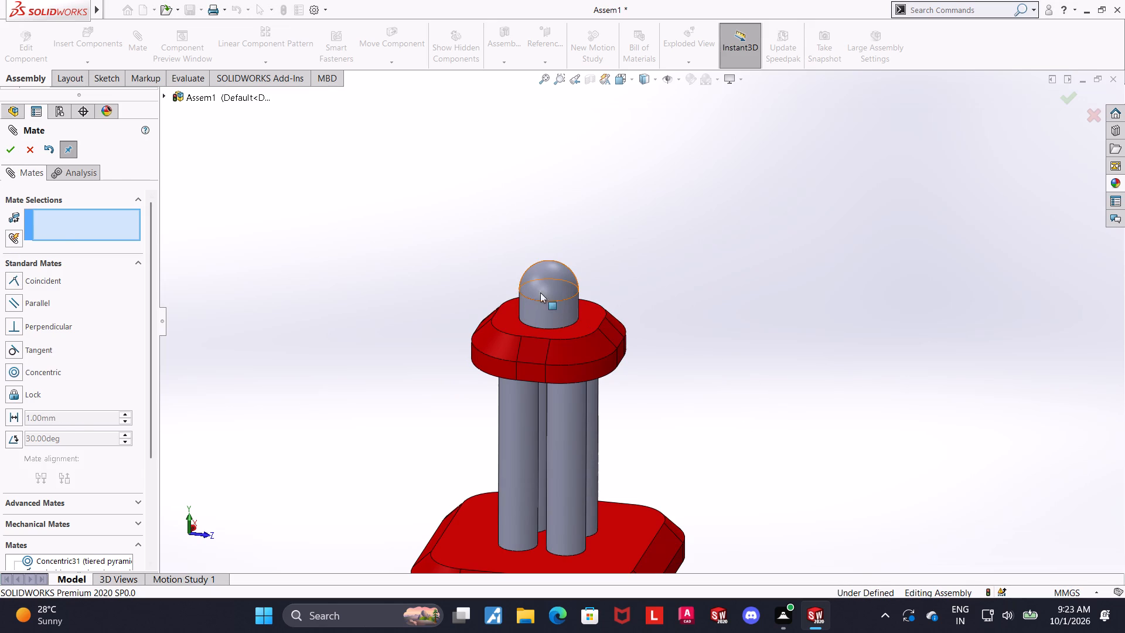
pyautogui.click(32, 146)
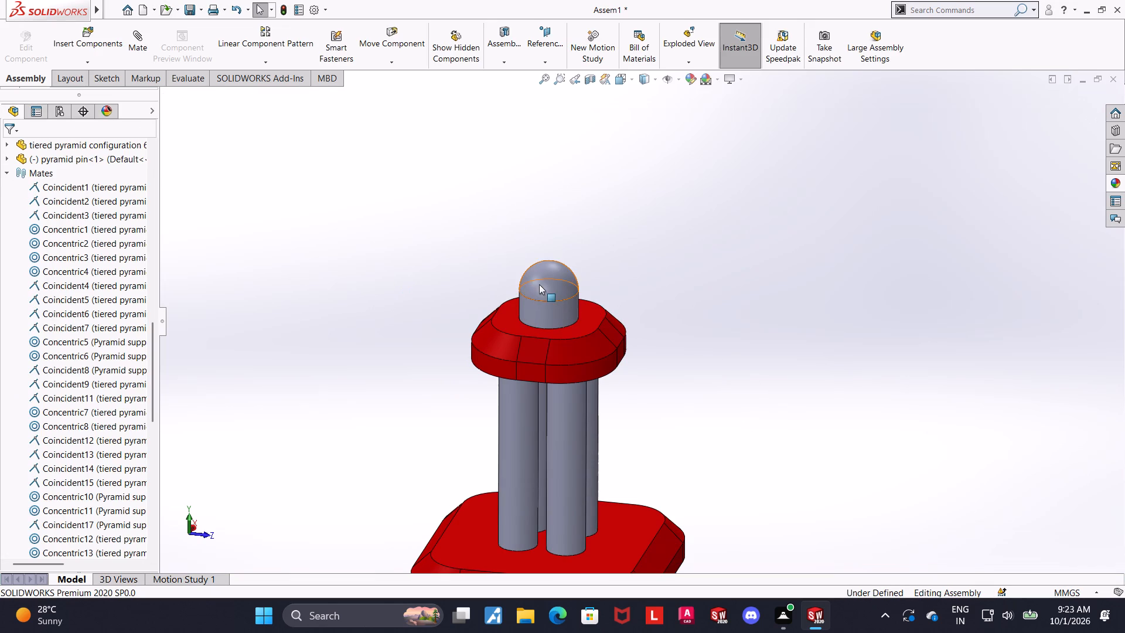
# Colour the pyramid pin cyan at part document level.
pyautogui.rightClick(539, 284)
pyautogui.click(581, 193)
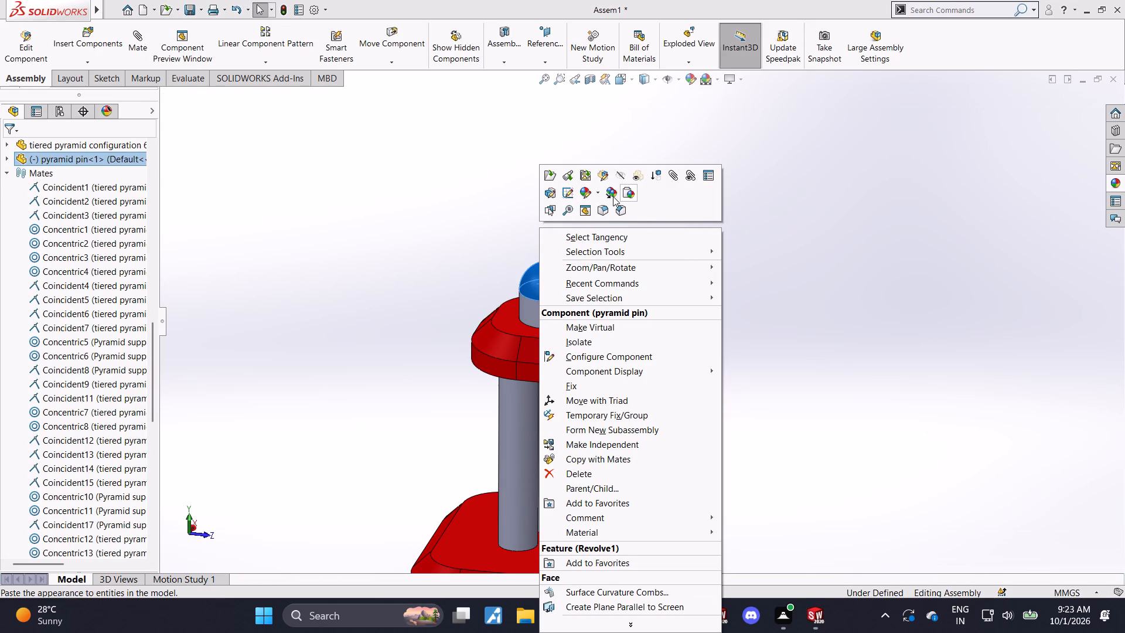
pyautogui.click(584, 195)
pyautogui.click(587, 194)
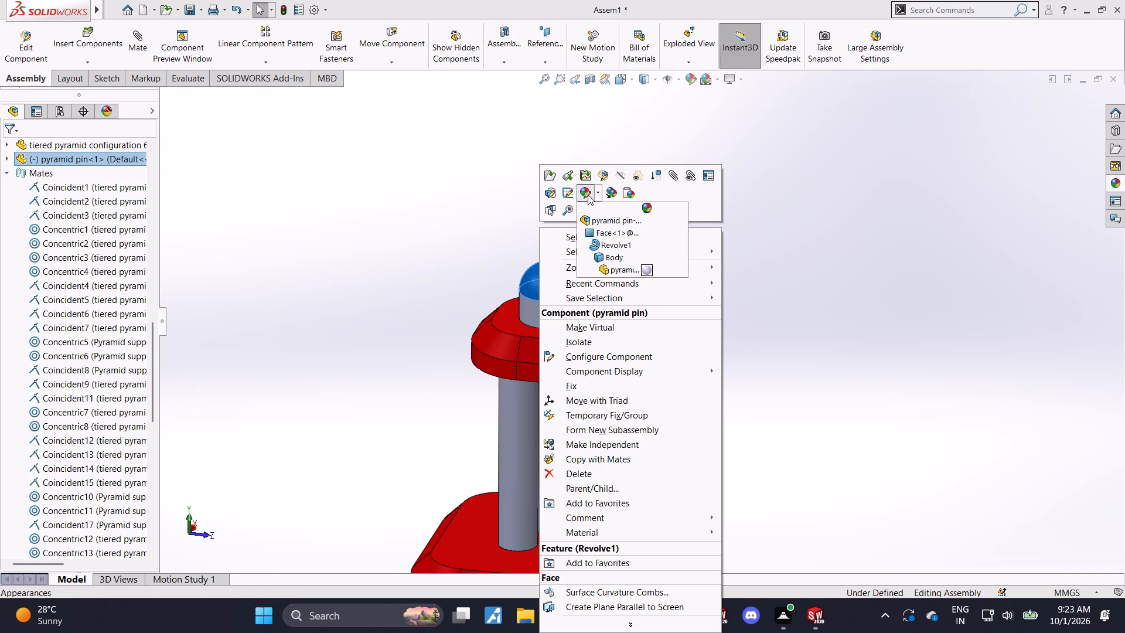
pyautogui.click(649, 268)
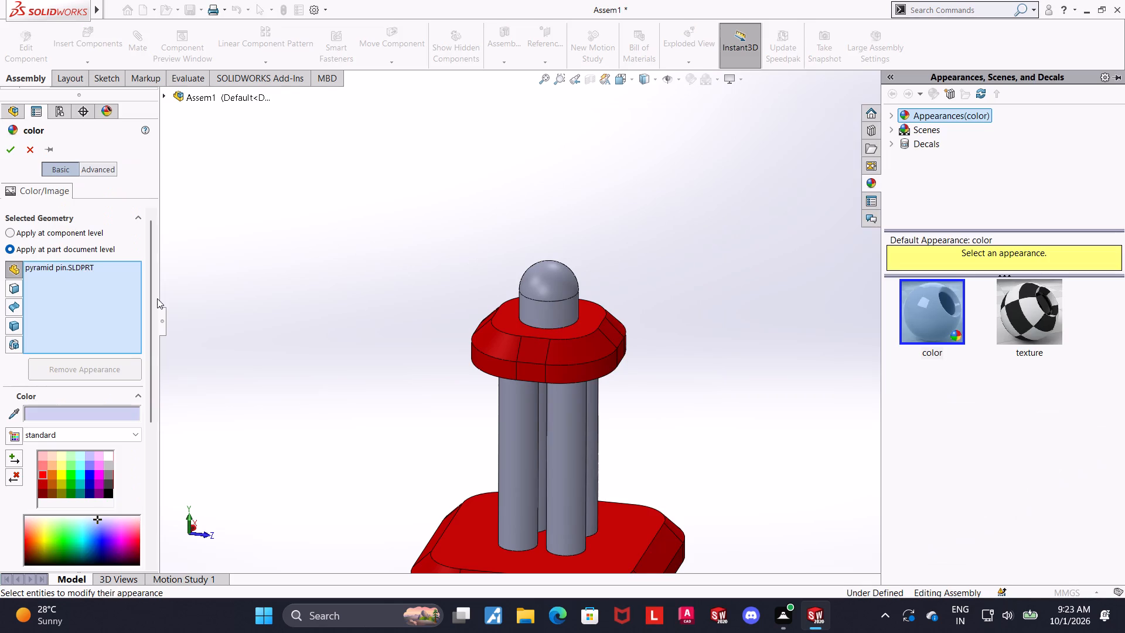
pyautogui.click(83, 473)
pyautogui.click(79, 465)
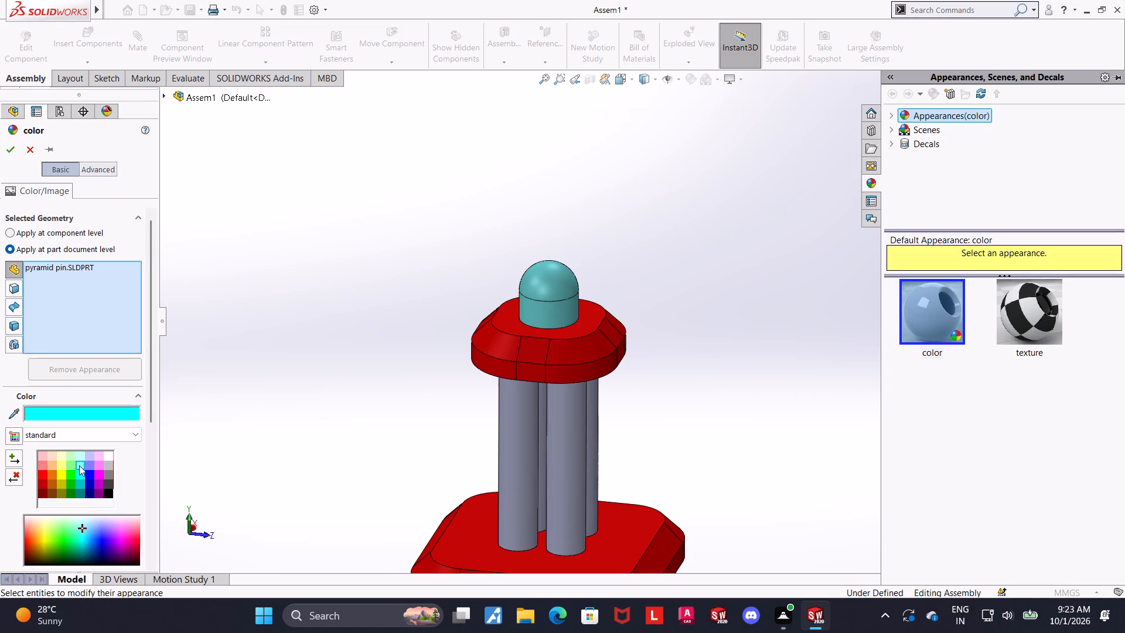
pyautogui.click(79, 473)
pyautogui.click(11, 149)
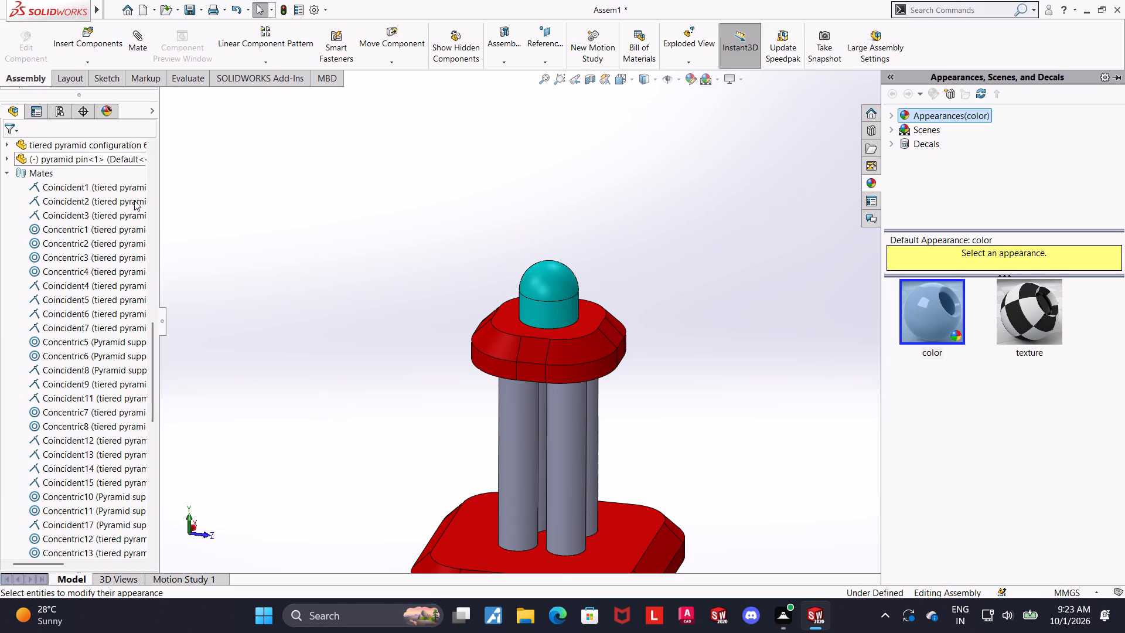
# Switch to the Pyramid support shaft part and colour the whole part black.
pyautogui.scroll(5, 230, 244)
pyautogui.scroll(6, 723, 428)
pyautogui.scroll(-3, 703, 432)
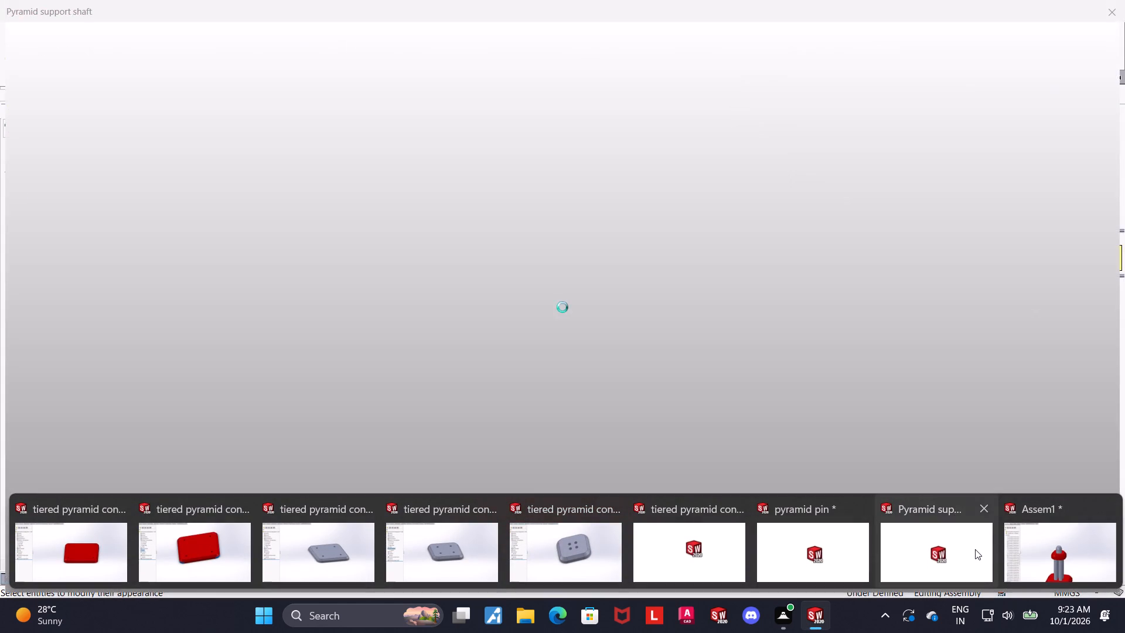
pyautogui.click(919, 544)
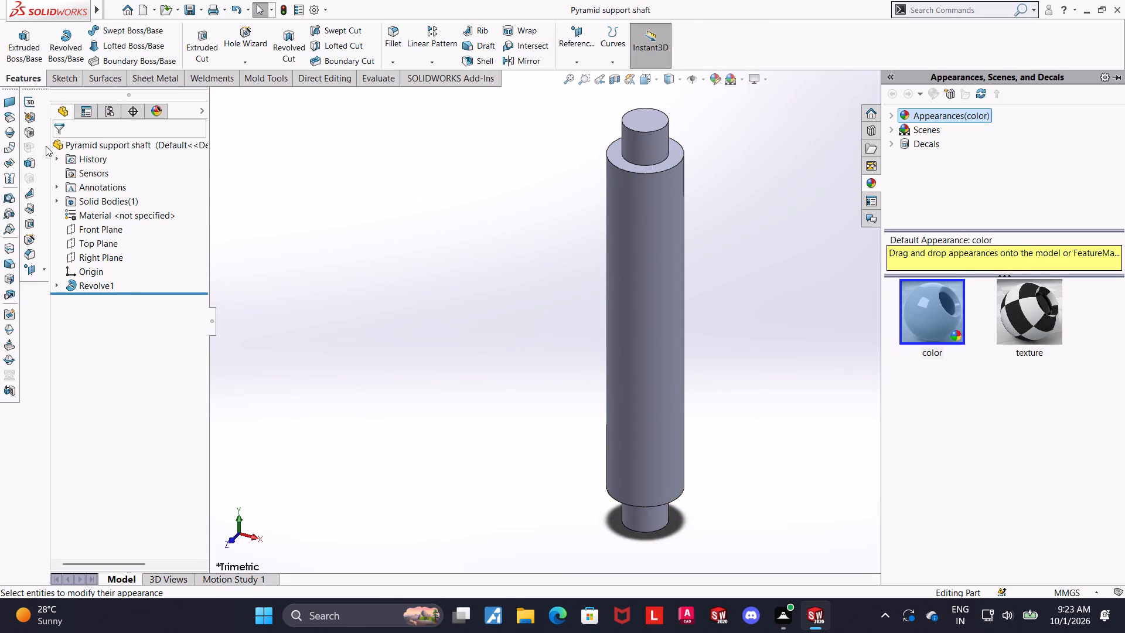
pyautogui.rightClick(114, 140)
pyautogui.click(135, 124)
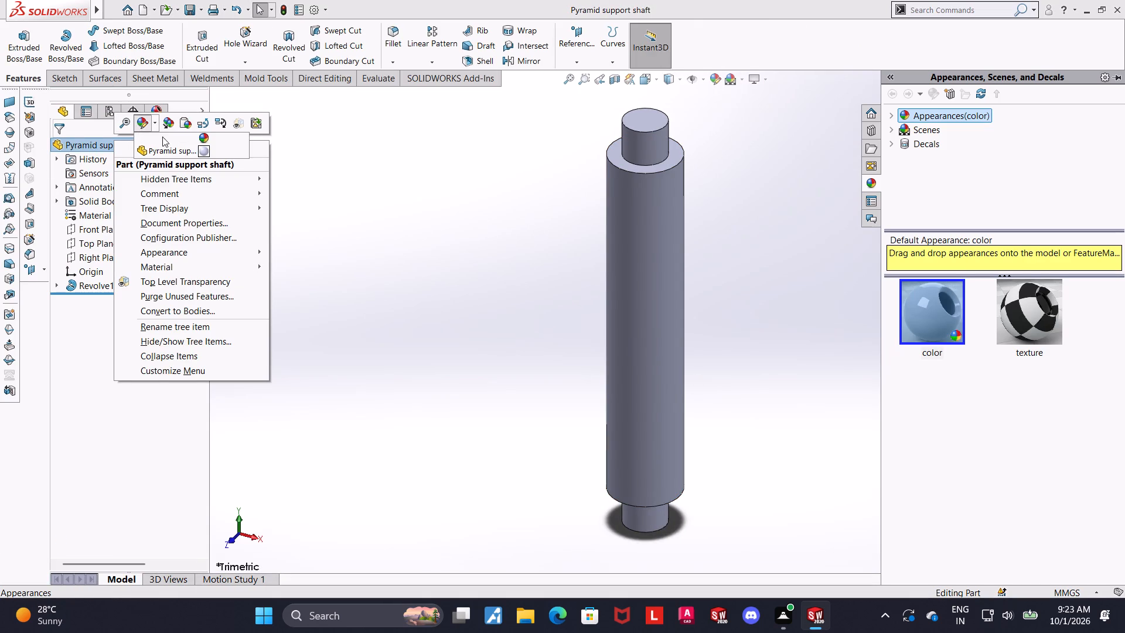
pyautogui.click(201, 151)
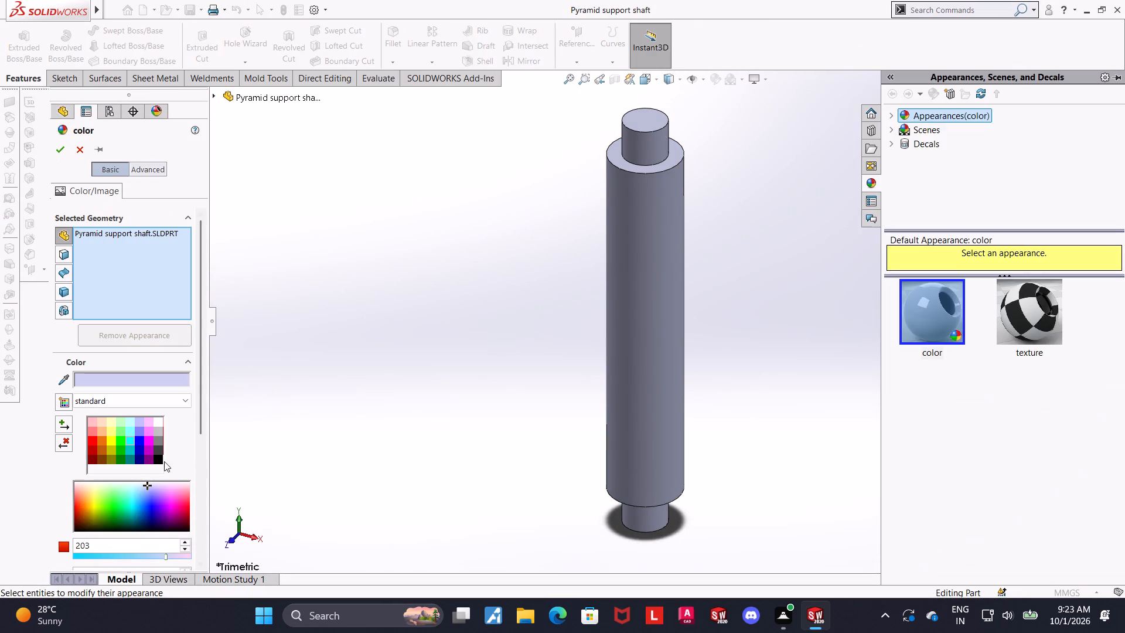
pyautogui.click(158, 461)
pyautogui.click(54, 142)
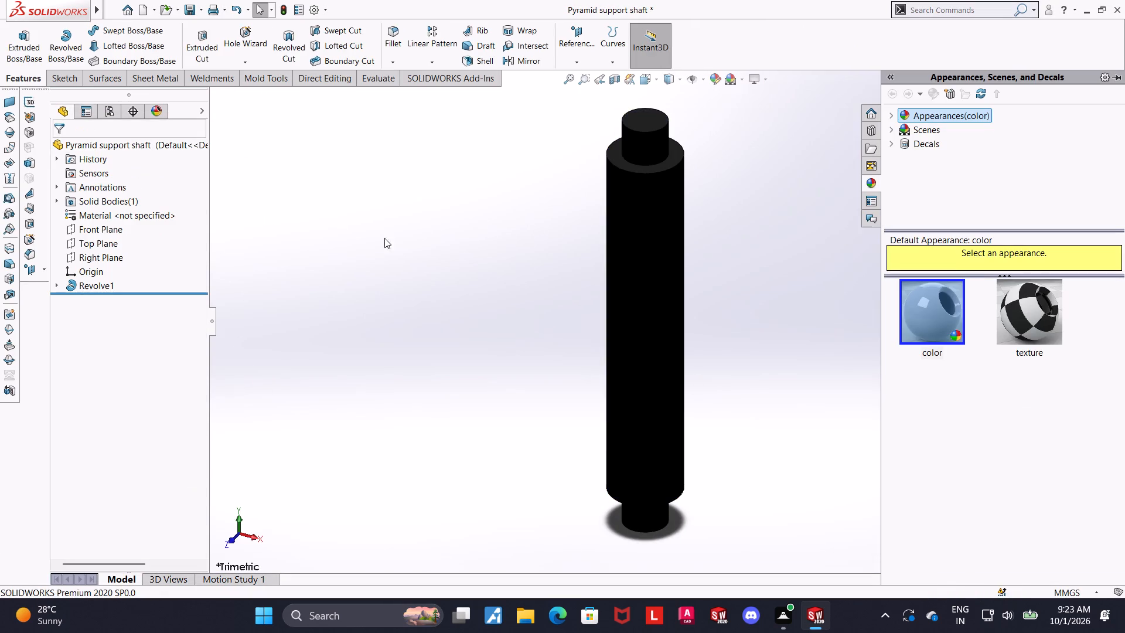
pyautogui.click(435, 260)
# Return to Assem1 and examine the whole coloured pyramid in isometric view.
pyautogui.click(1057, 554)
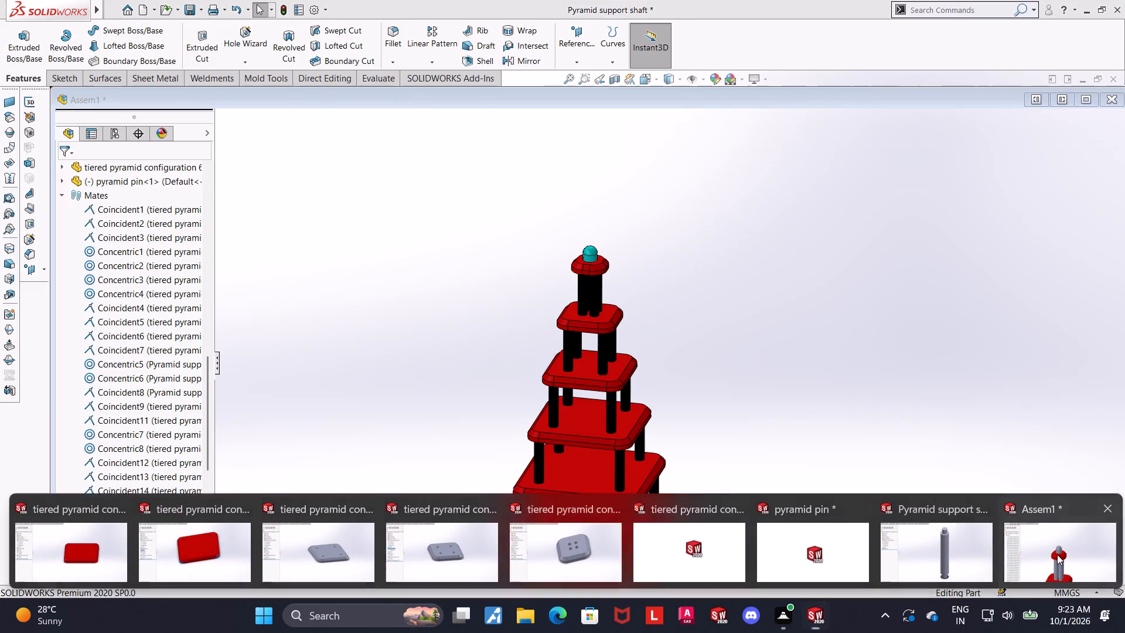
pyautogui.scroll(-2, 616, 392)
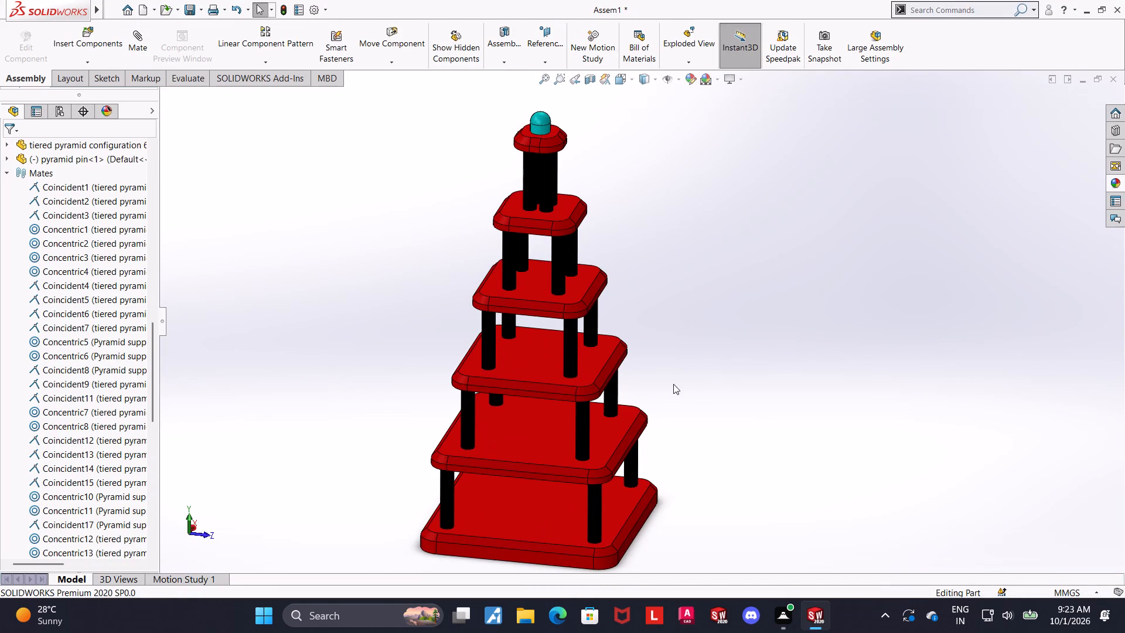
pyautogui.hotkey('ctrl', '7')
pyautogui.scroll(-4, 667, 200)
pyautogui.scroll(5, 688, 271)
pyautogui.scroll(-2, 652, 435)
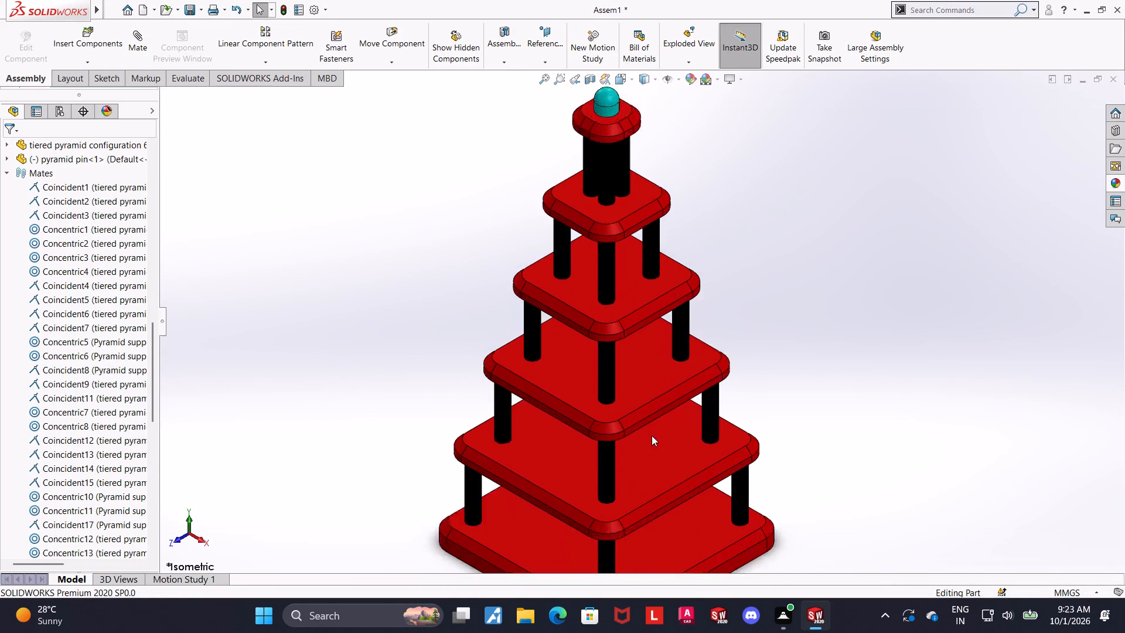
pyautogui.scroll(-2, 652, 435)
pyautogui.scroll(3, 640, 410)
pyautogui.scroll(-2, 637, 438)
pyautogui.scroll(2, 636, 420)
pyautogui.scroll(1, 650, 360)
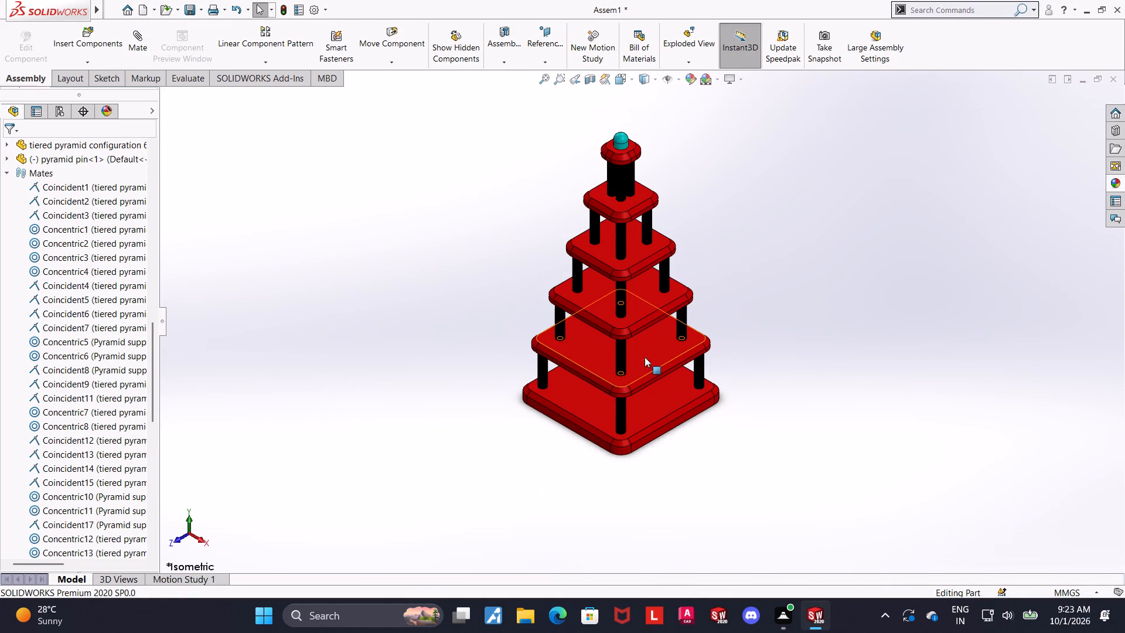
pyautogui.scroll(-1, 638, 345)
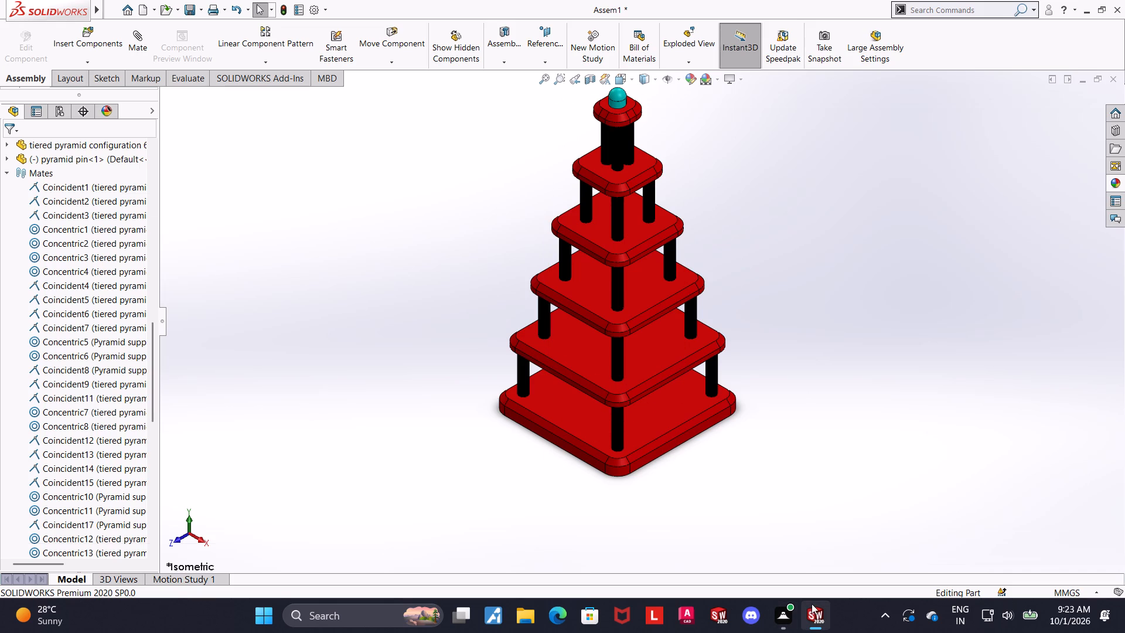
# Switch to the Pyramid support shaft part and recolour the whole part white.
pyautogui.click(910, 515)
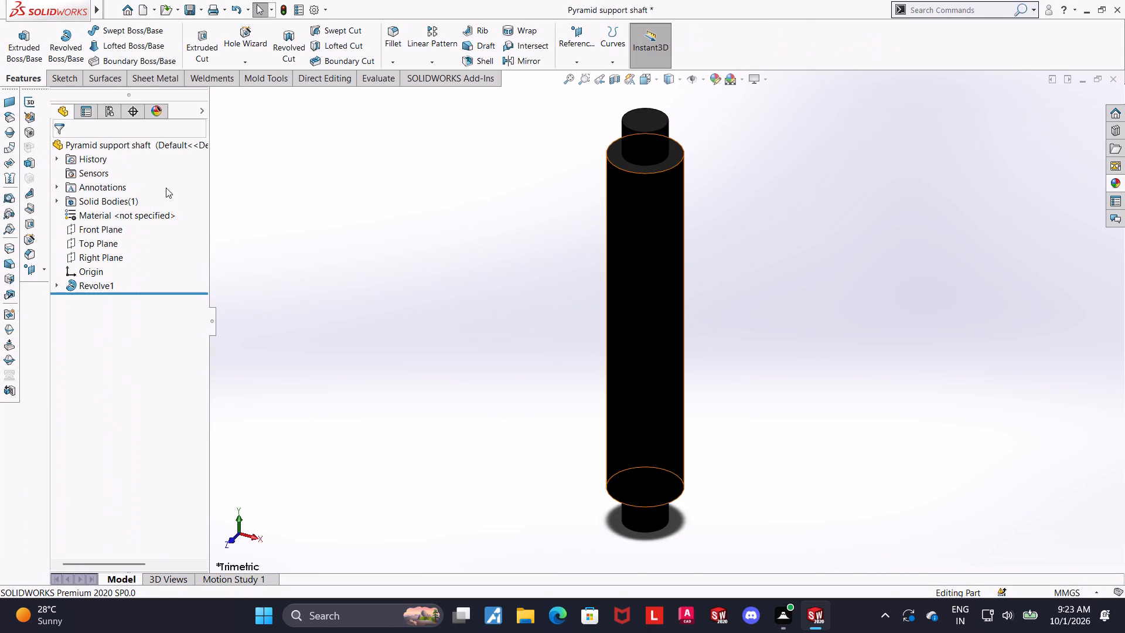
pyautogui.rightClick(88, 148)
pyautogui.click(117, 132)
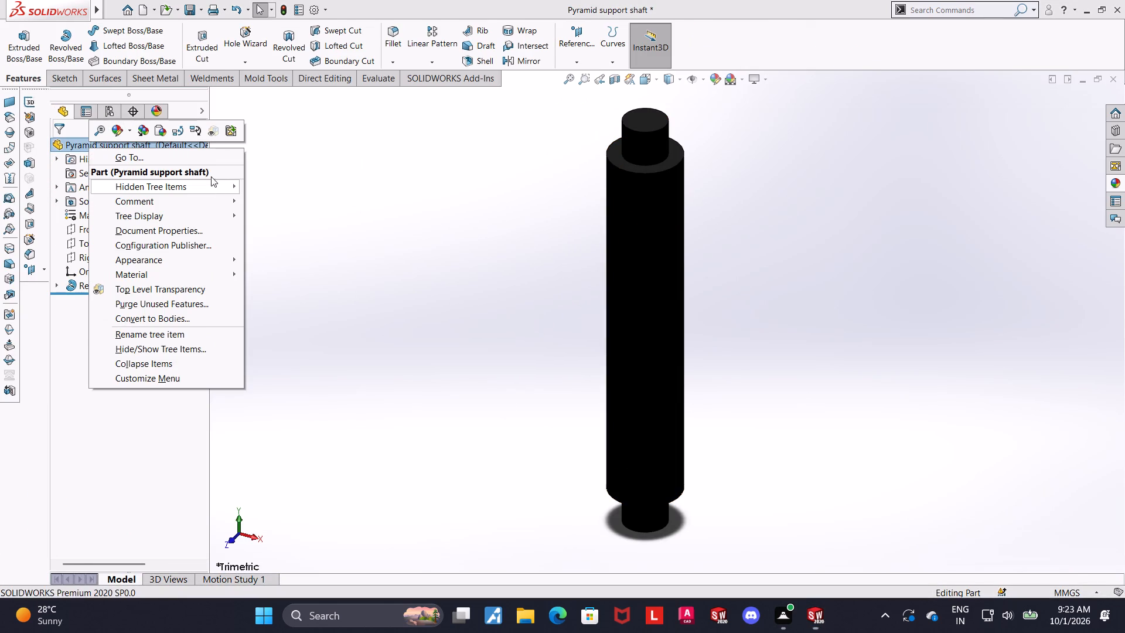
pyautogui.click(120, 125)
pyautogui.click(121, 128)
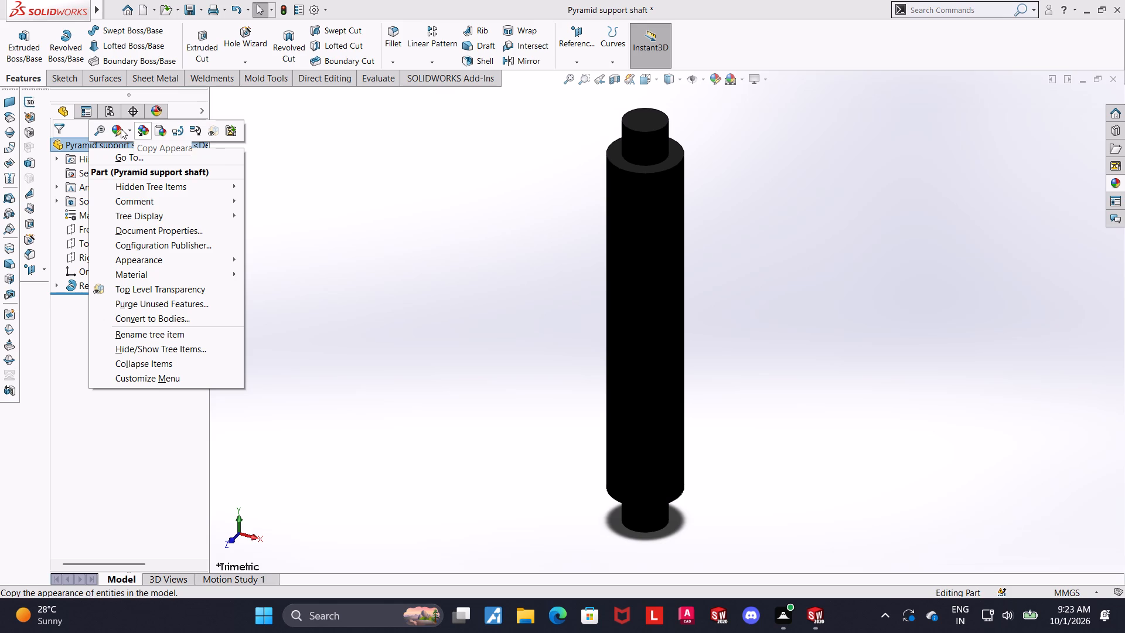
pyautogui.click(184, 159)
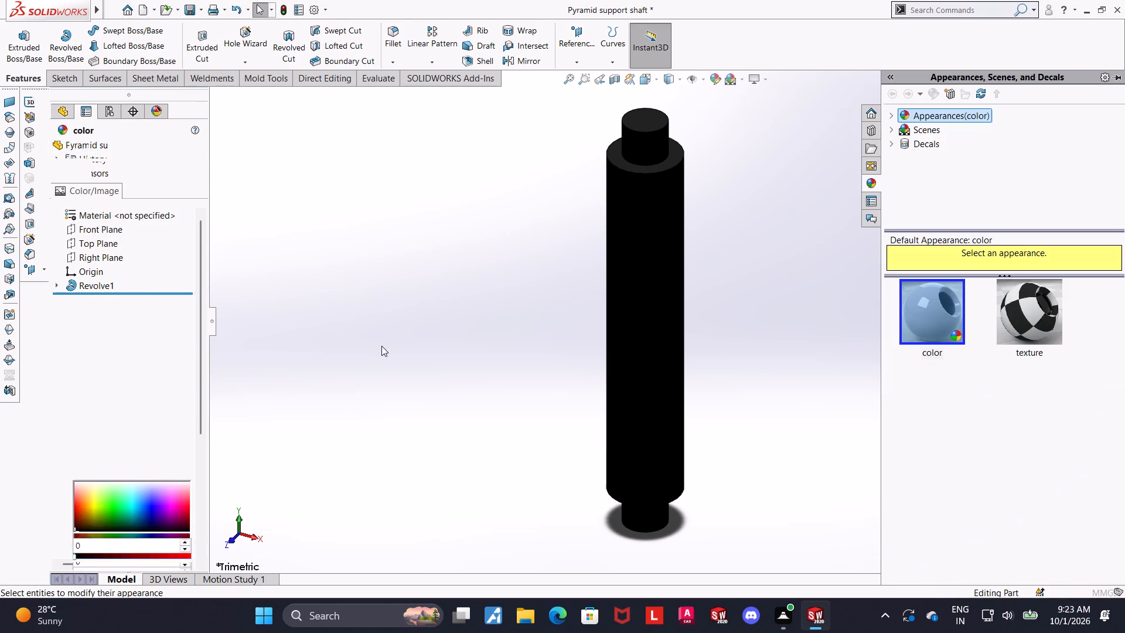
pyautogui.click(165, 420)
pyautogui.click(155, 420)
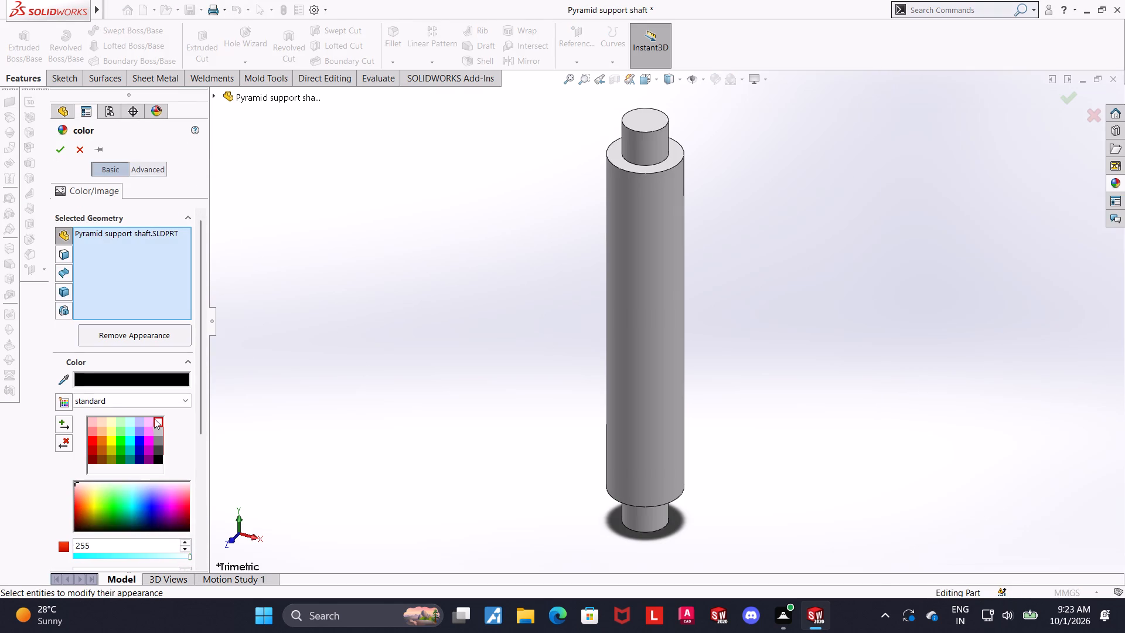
pyautogui.click(53, 151)
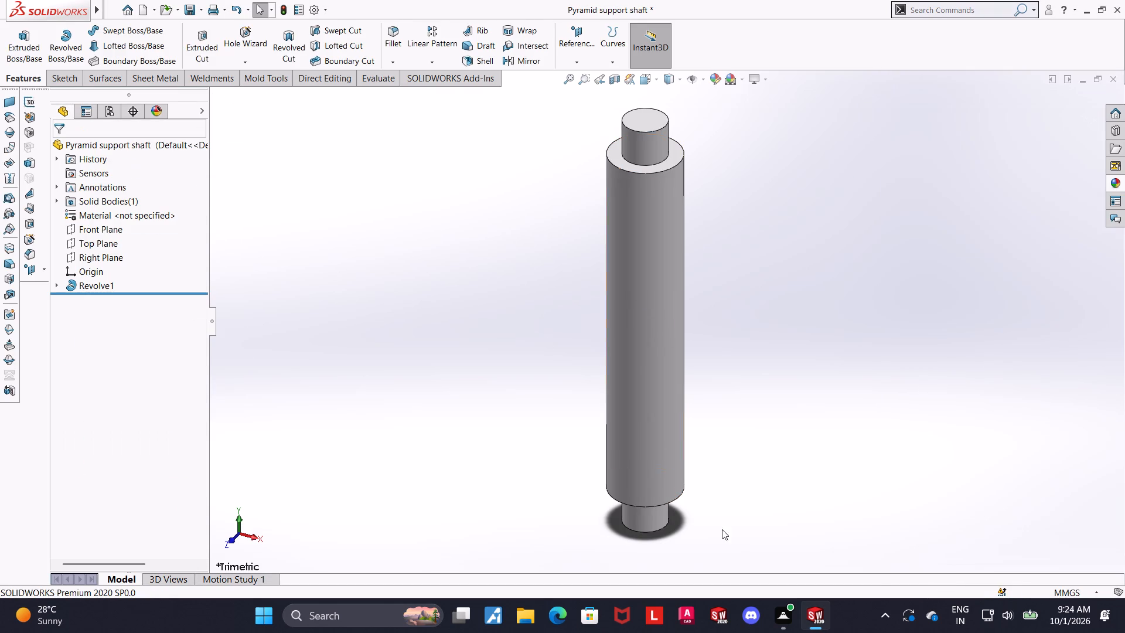
# Return to Assem1 and examine the recoloured pyramid in isometric view and from beneath the base plate.
pyautogui.click(1031, 564)
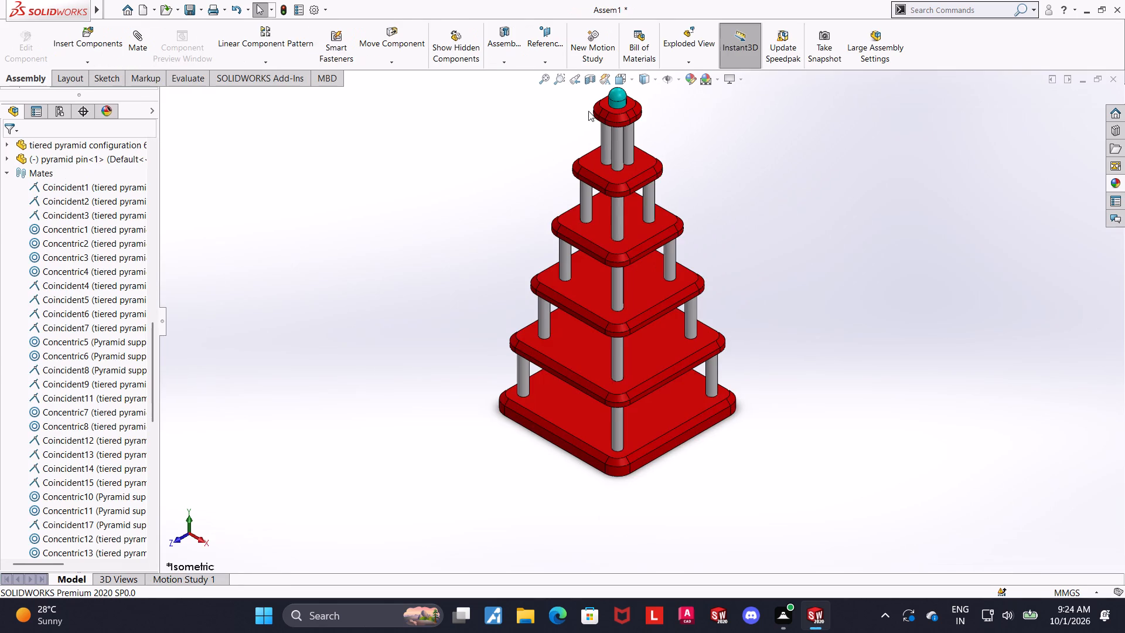
pyautogui.scroll(2, 644, 142)
pyautogui.scroll(-2, 588, 267)
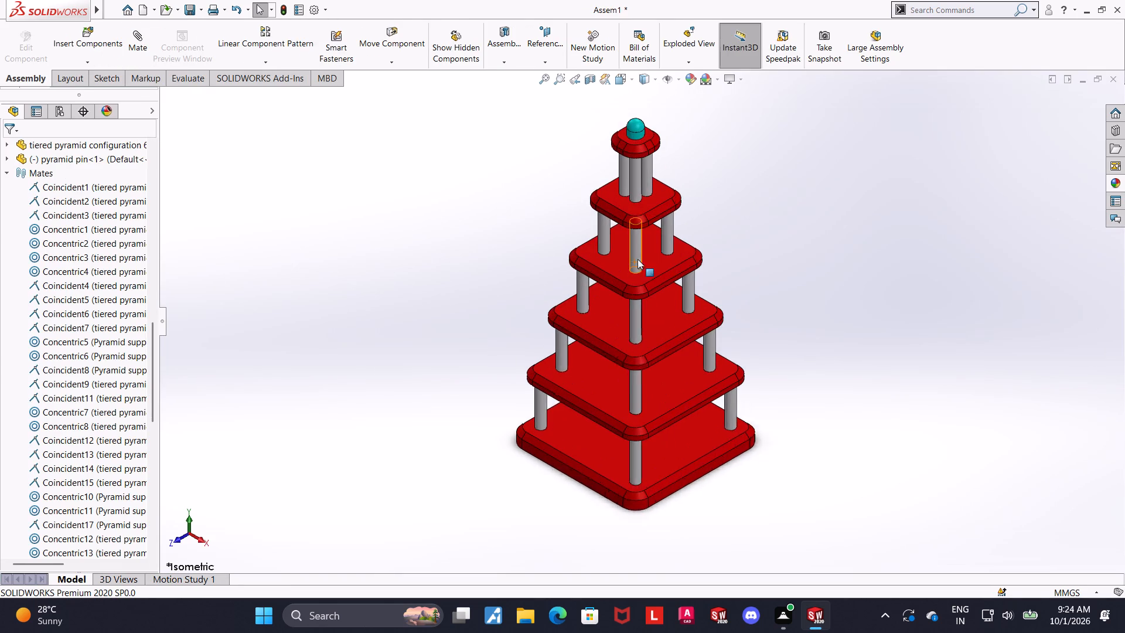
pyautogui.scroll(-1, 637, 259)
pyautogui.scroll(4, 737, 377)
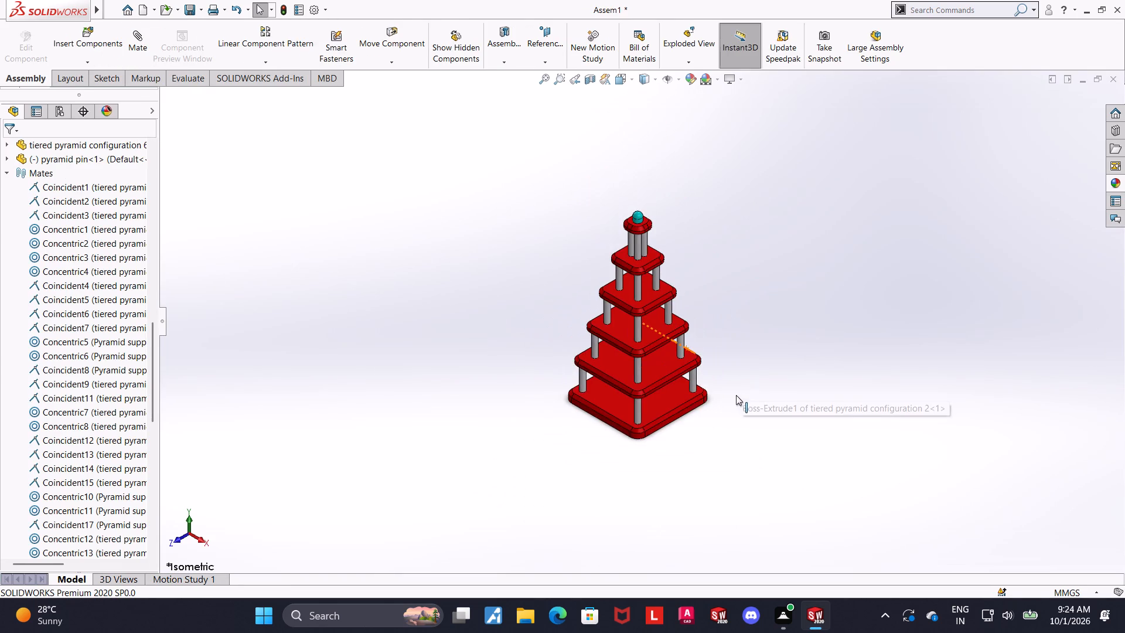
pyautogui.scroll(-3, 686, 380)
pyautogui.moveTo(641, 450); pyautogui.dragTo(650, 185, button='middle')
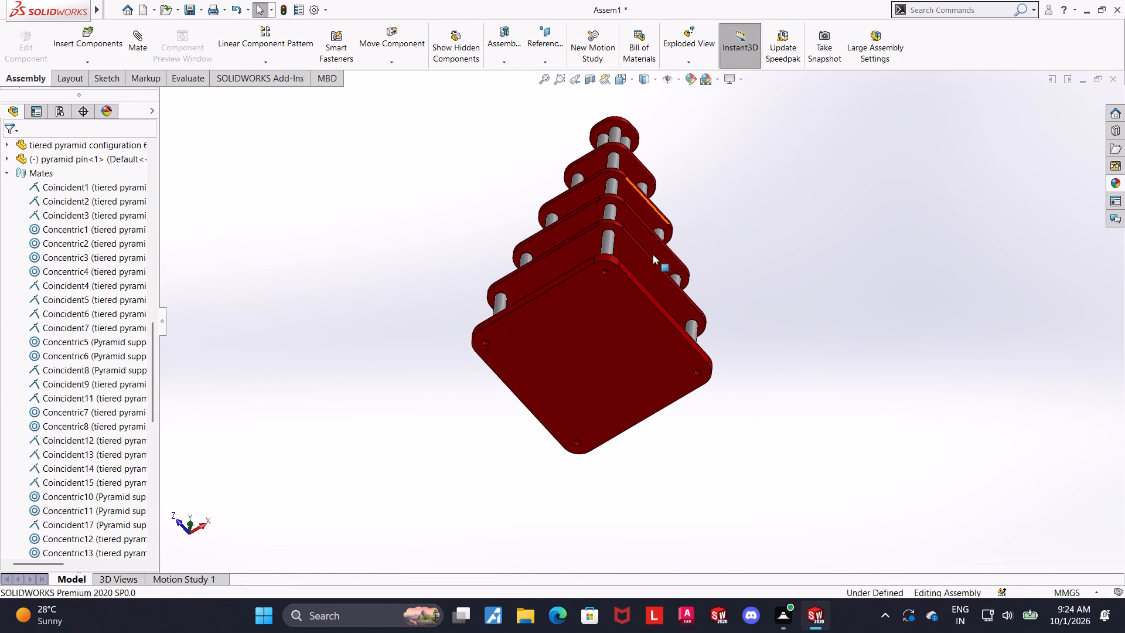
pyautogui.scroll(20, 146, 175)
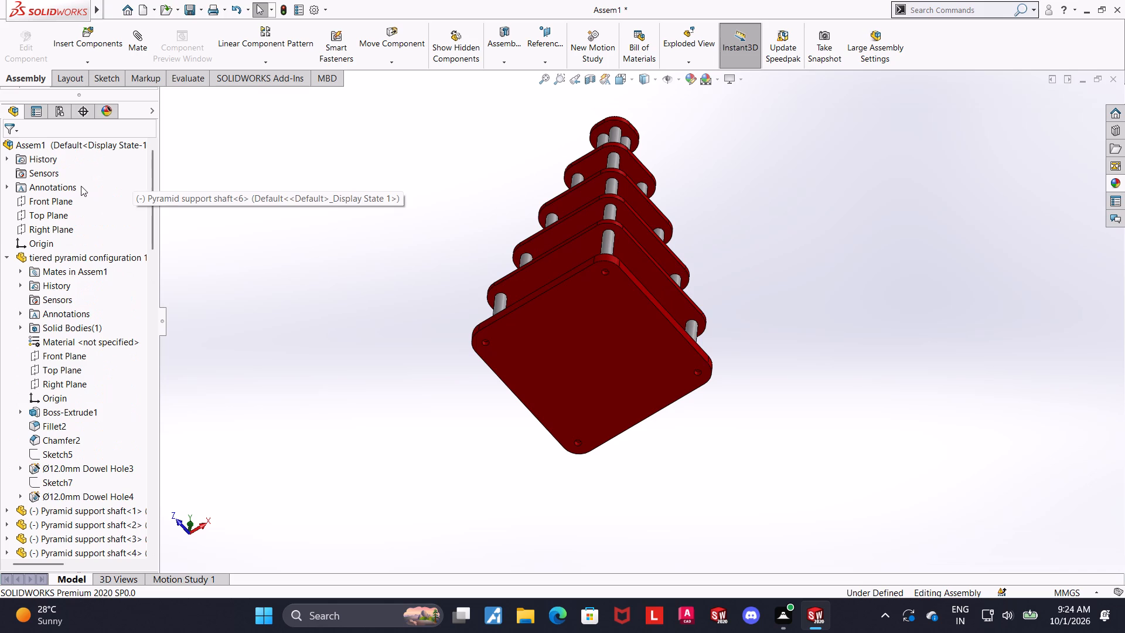
# Insert a pyramid pin beside the base plate and make three loose copies of it.
pyautogui.click(100, 45)
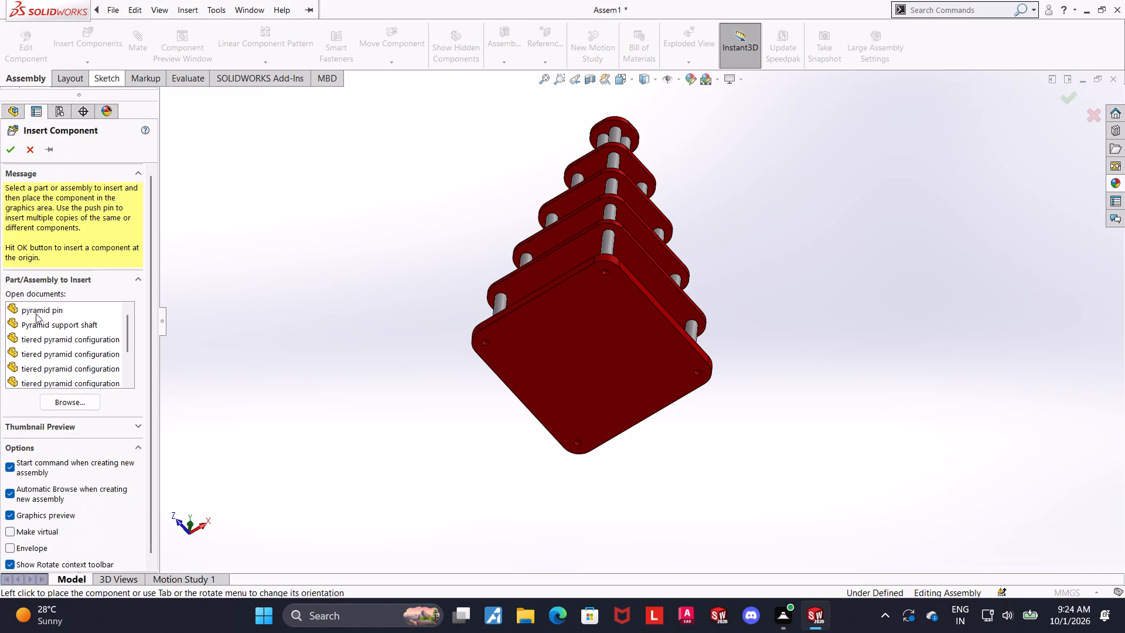
pyautogui.click(36, 314)
pyautogui.click(365, 282)
pyautogui.scroll(-3, 385, 335)
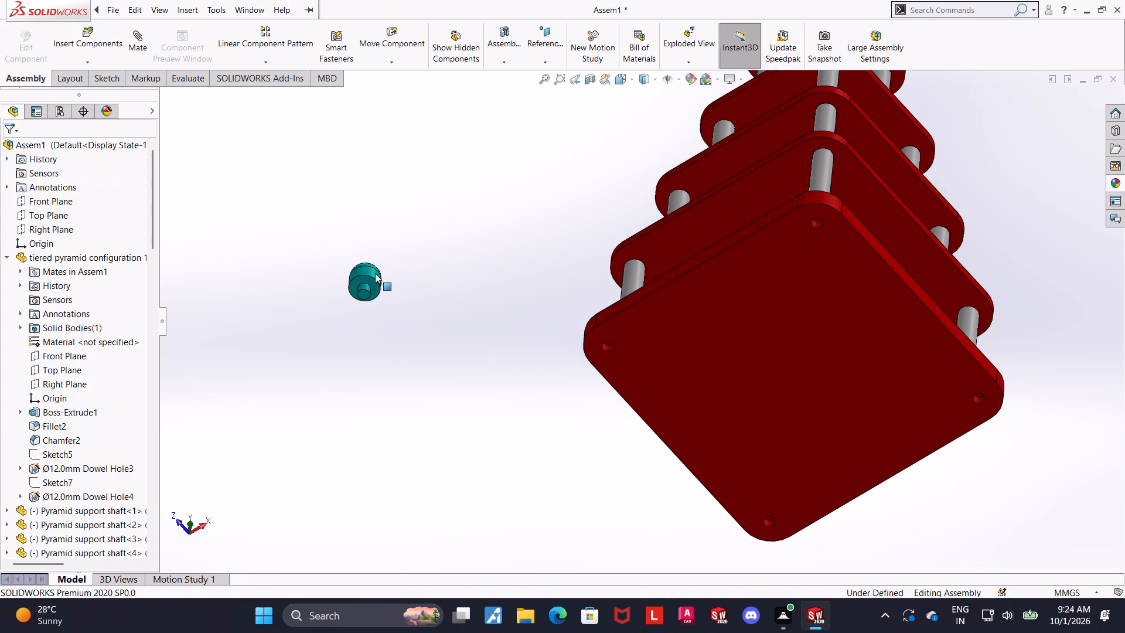
pyautogui.keyDown('ctrl'); pyautogui.moveTo(375, 273); pyautogui.dragTo(418, 356); pyautogui.keyUp('ctrl')
pyautogui.keyDown('ctrl'); pyautogui.moveTo(372, 275); pyautogui.dragTo(454, 469); pyautogui.keyUp('ctrl')
pyautogui.keyDown('ctrl'); pyautogui.moveTo(425, 348); pyautogui.dragTo(480, 397); pyautogui.keyUp('ctrl')
pyautogui.click(557, 536)
# Mate one pin's stem concentric with the base plate's left corner hole seen from below, flip the alignment, and pull the pin below the plate.
pyautogui.scroll(-4, 442, 484)
pyautogui.click(581, 273)
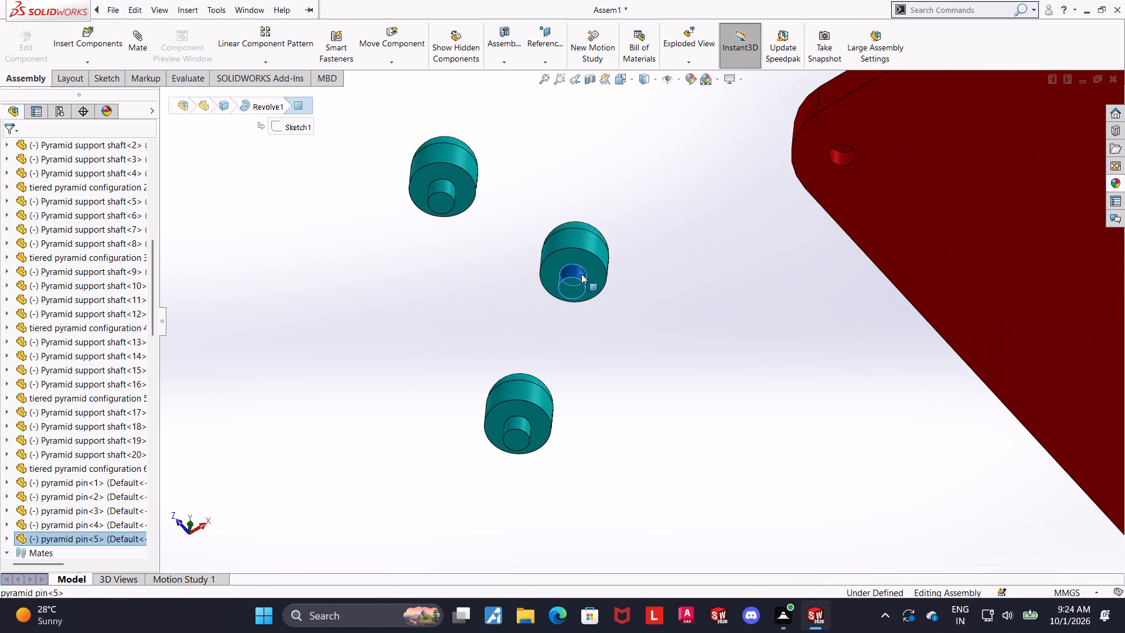
pyautogui.keyDown('ctrl'); pyautogui.click(846, 160); pyautogui.keyUp('ctrl')
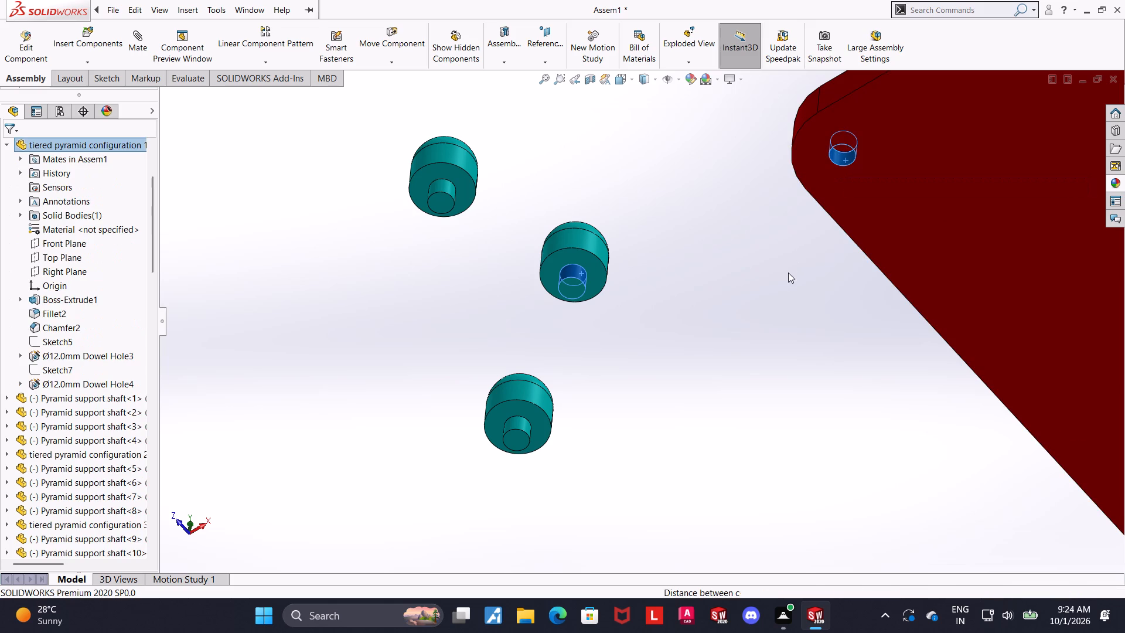
pyautogui.click(394, 225)
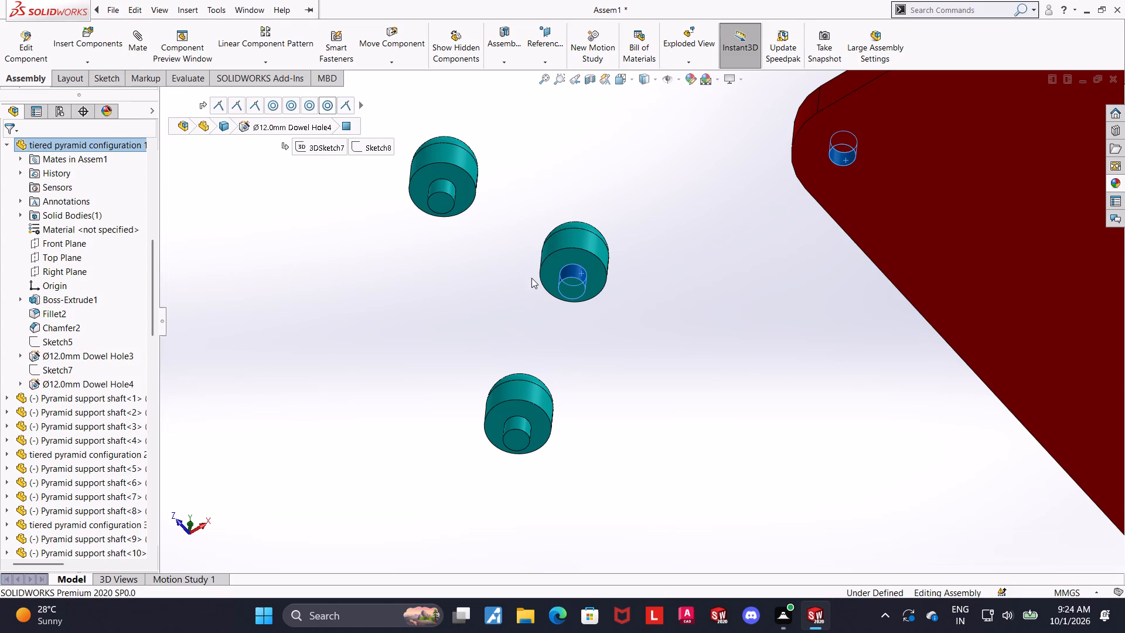
pyautogui.click(584, 275)
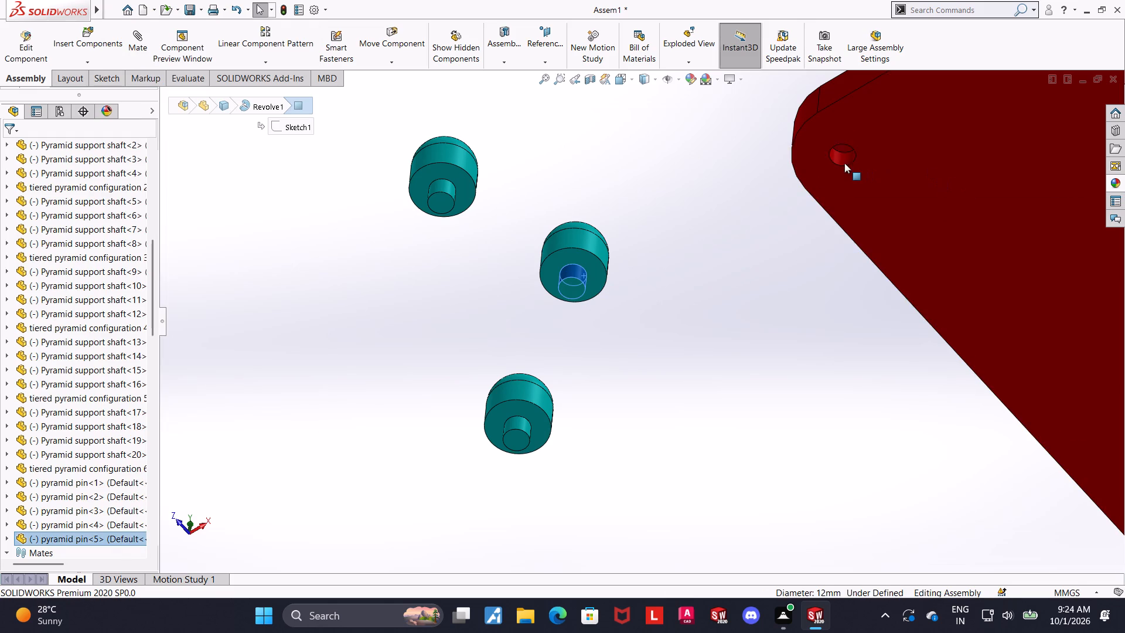
pyautogui.keyDown('ctrl'); pyautogui.click(842, 162); pyautogui.keyUp('ctrl')
pyautogui.click(134, 38)
pyautogui.scroll(4, 908, 255)
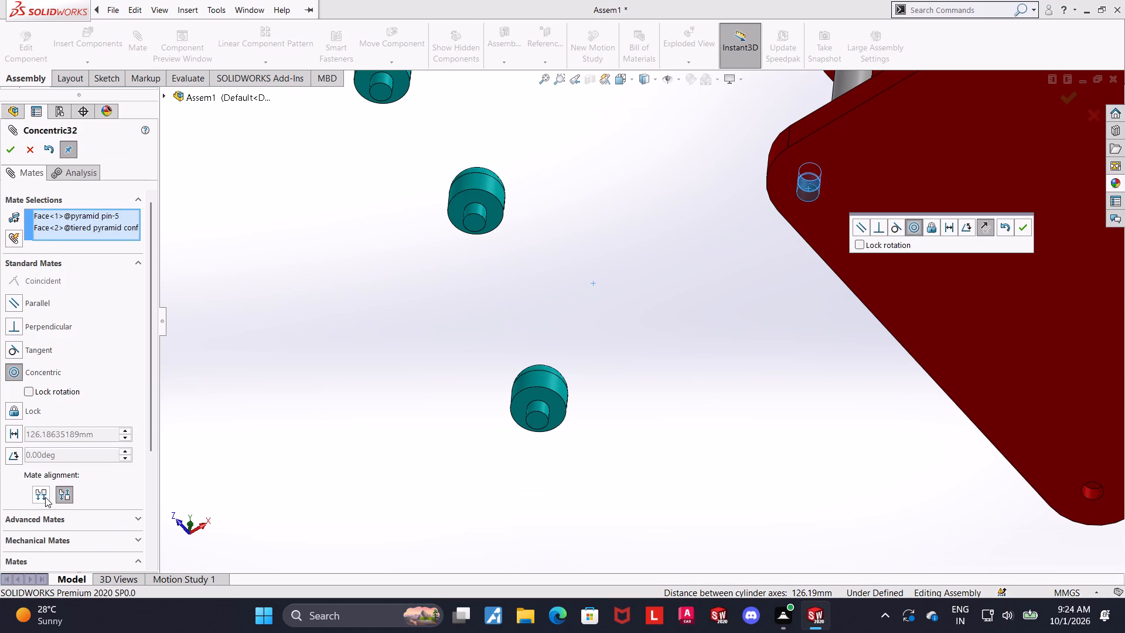
pyautogui.click(45, 496)
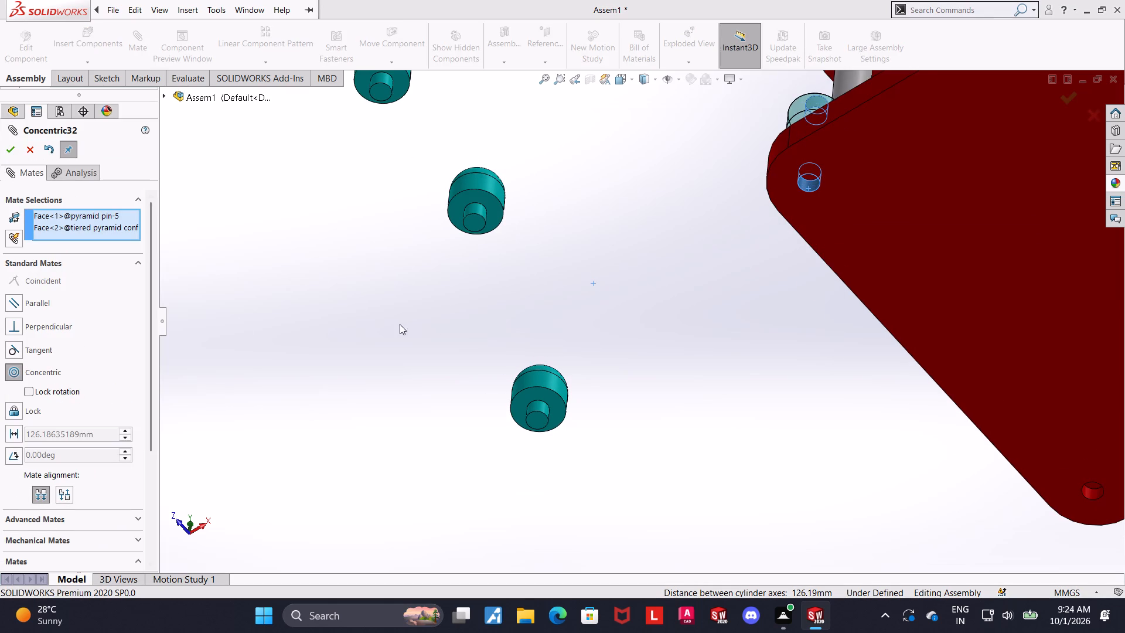
pyautogui.scroll(9, 490, 324)
pyautogui.scroll(-5, 771, 317)
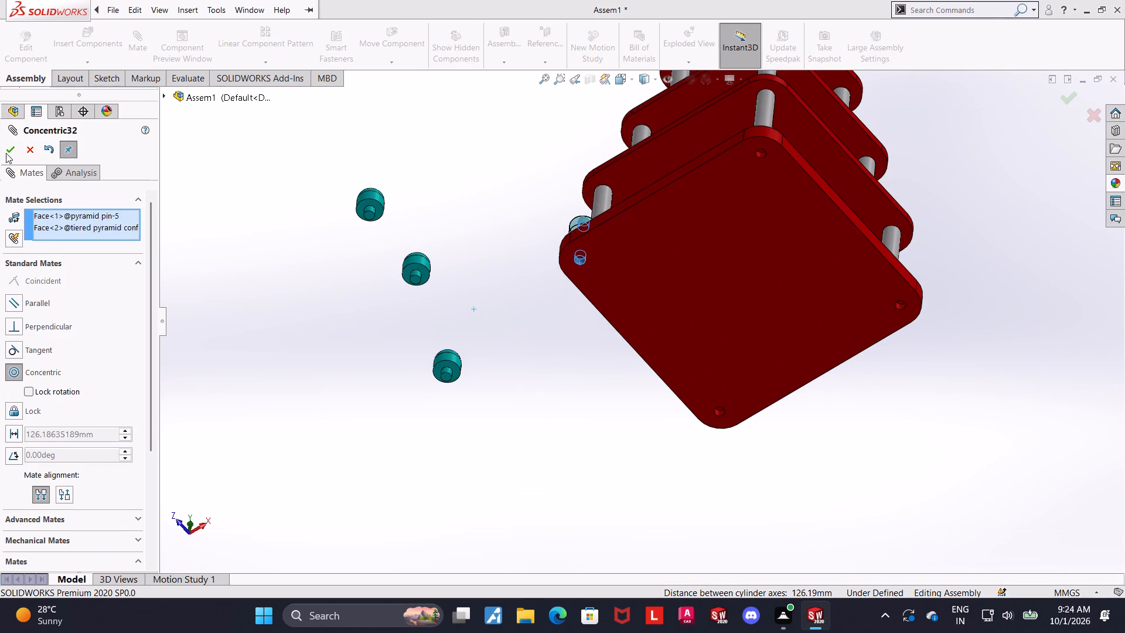
pyautogui.click(6, 153)
pyautogui.moveTo(581, 218); pyautogui.dragTo(576, 311)
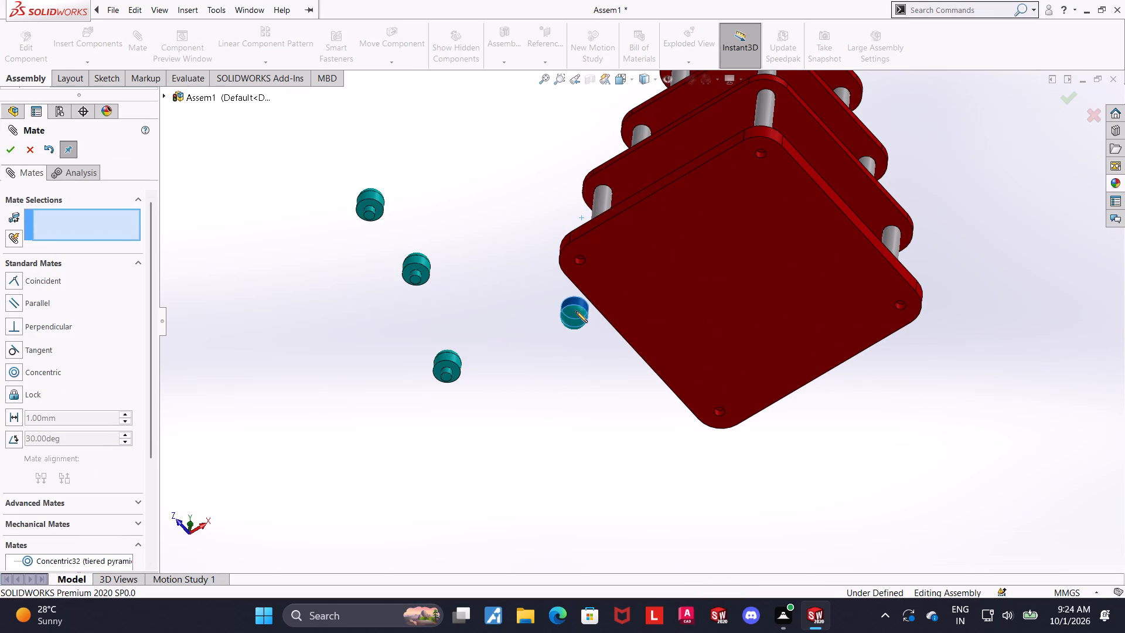
pyautogui.moveTo(576, 311); pyautogui.dragTo(575, 312)
pyautogui.click(539, 329)
# Mate a second pin's stem concentric with the underside's upper corner hole, flip the alignment, and pull the pin out below the plate.
pyautogui.scroll(-2, 455, 351)
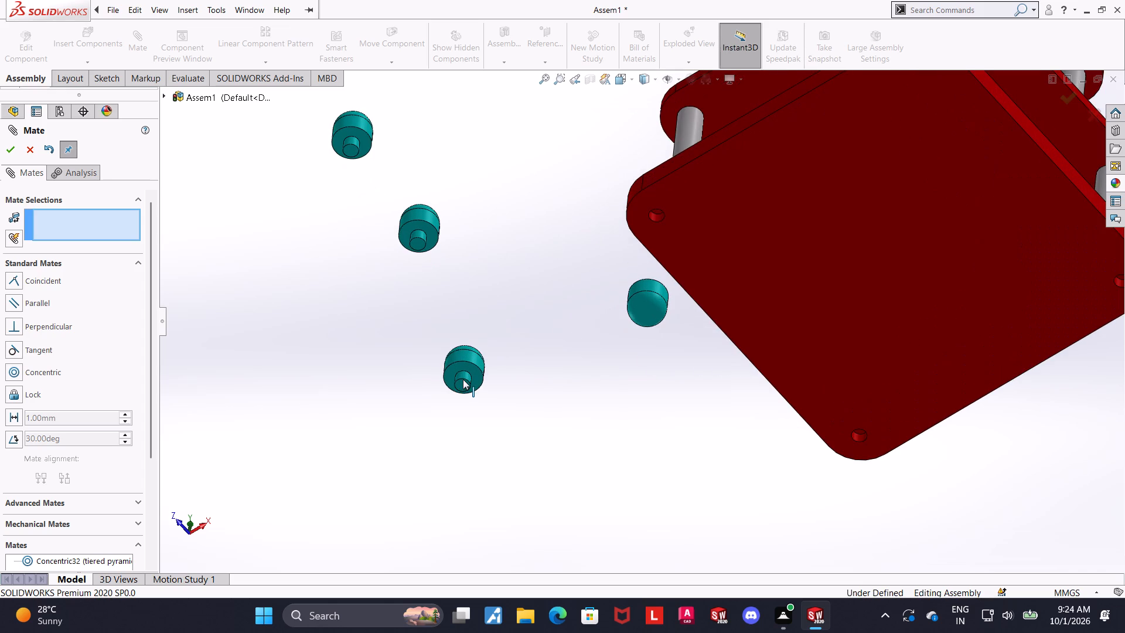
pyautogui.click(465, 375)
pyautogui.scroll(4, 534, 335)
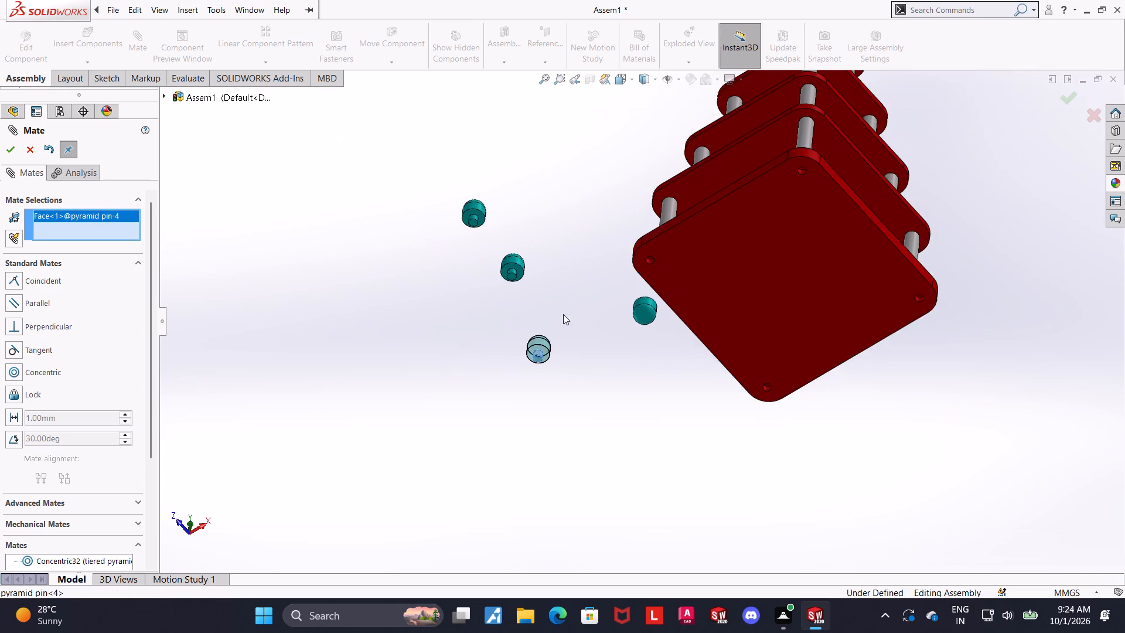
pyautogui.scroll(-4, 683, 218)
pyautogui.keyDown('ctrl'); pyautogui.click(843, 201); pyautogui.keyUp('ctrl')
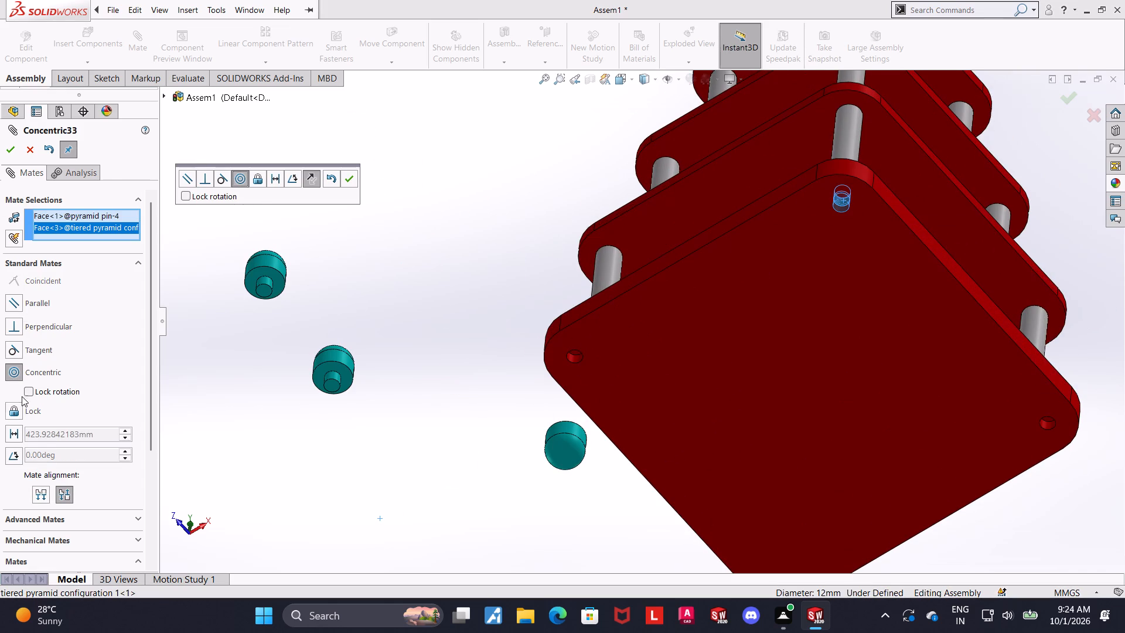
pyautogui.click(44, 498)
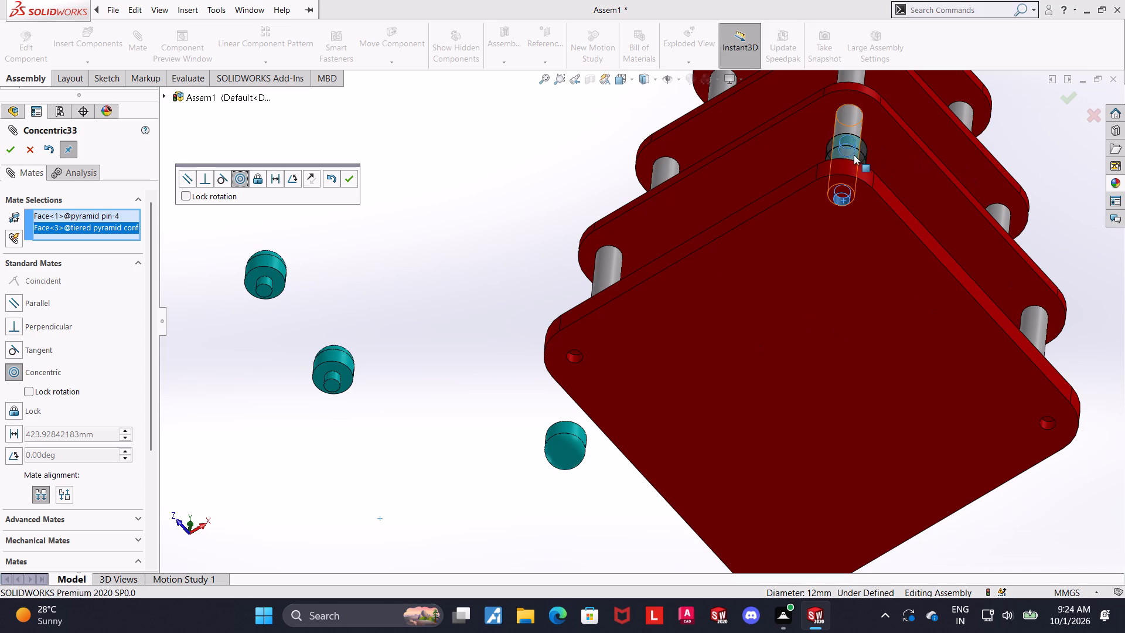
pyautogui.moveTo(851, 151); pyautogui.dragTo(840, 266)
pyautogui.click(2, 150)
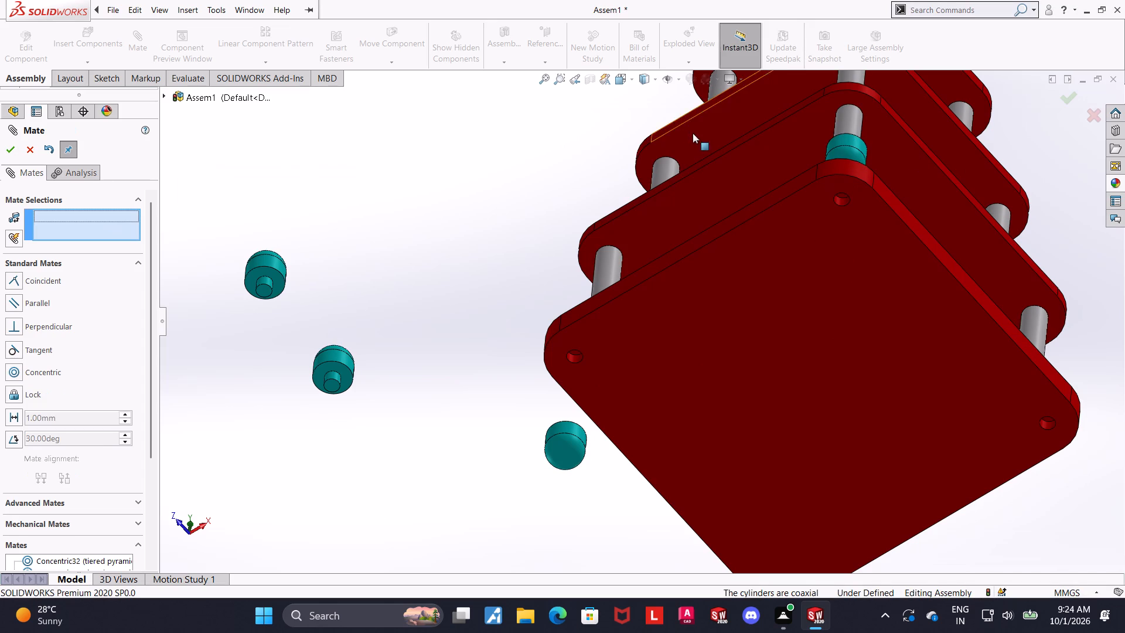
pyautogui.moveTo(853, 143); pyautogui.dragTo(829, 342)
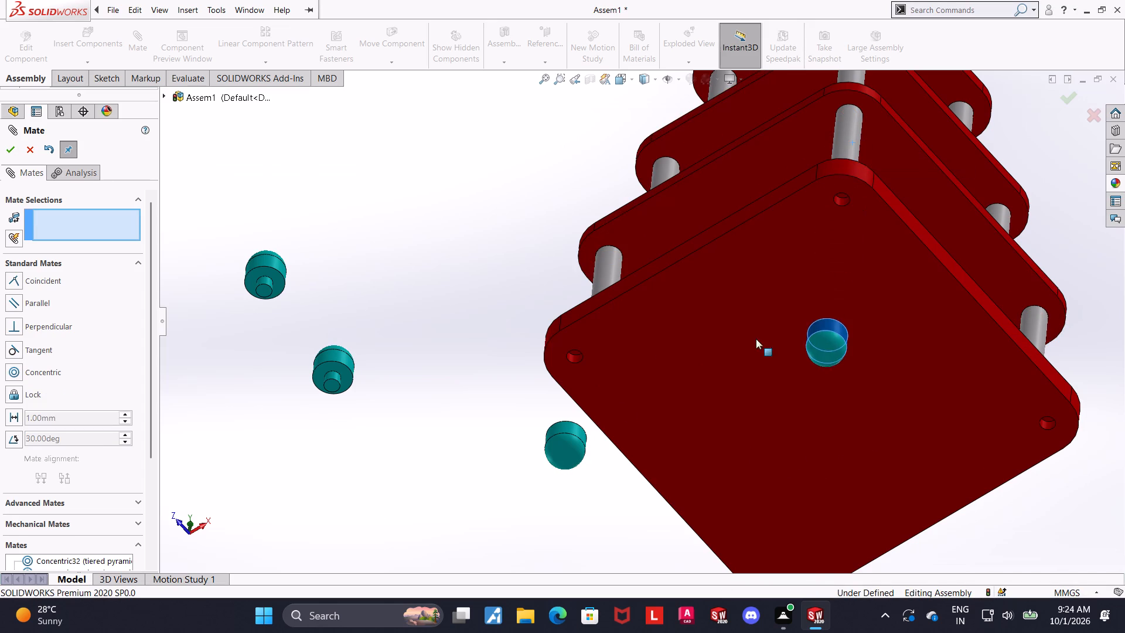
# Mate a third pin's stem concentric with the underside's lower corner hole in the default alignment, and pull the pin clear of the plate.
pyautogui.scroll(6, 610, 433)
pyautogui.scroll(-3, 631, 451)
pyautogui.scroll(-4, 459, 222)
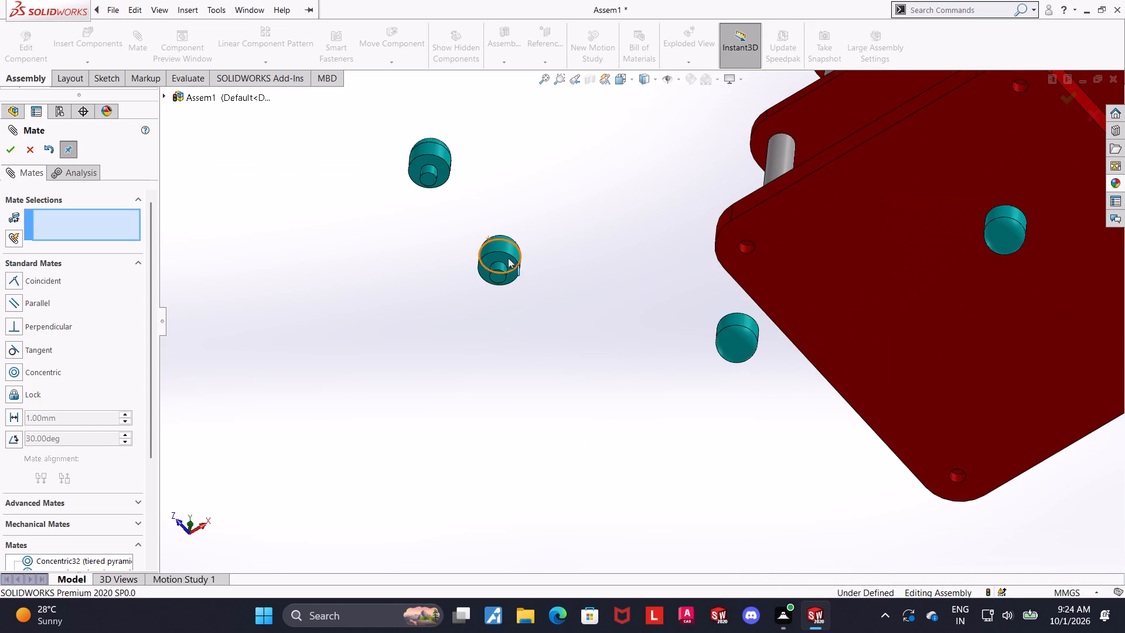
pyautogui.click(514, 284)
pyautogui.scroll(6, 717, 342)
pyautogui.scroll(-4, 783, 384)
pyautogui.click(557, 337)
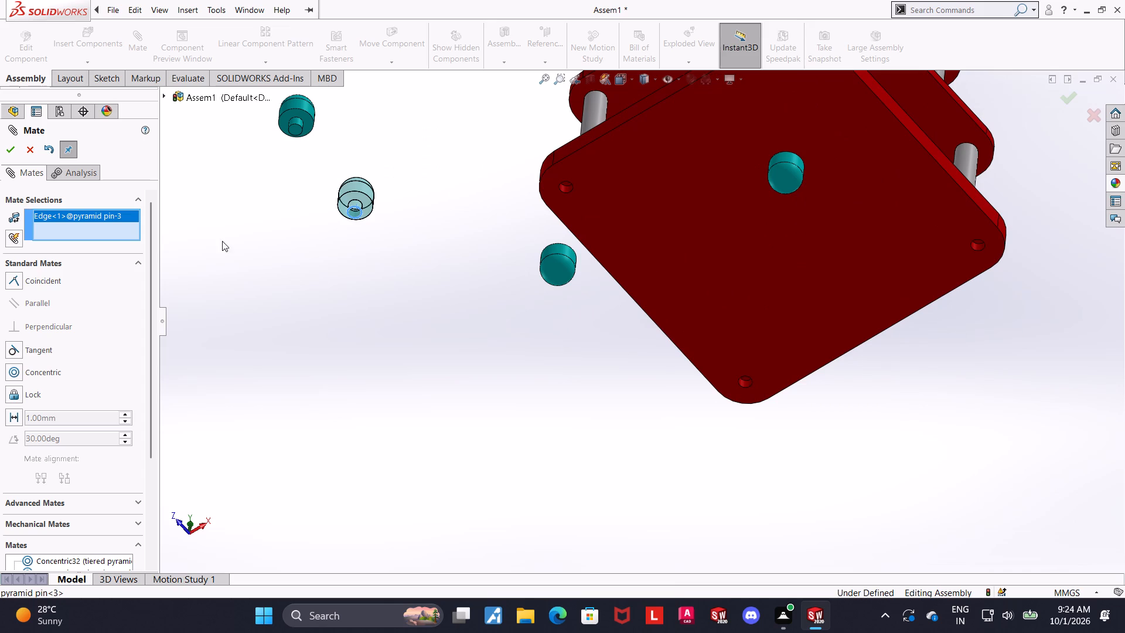
pyautogui.rightClick(137, 227)
pyautogui.click(155, 236)
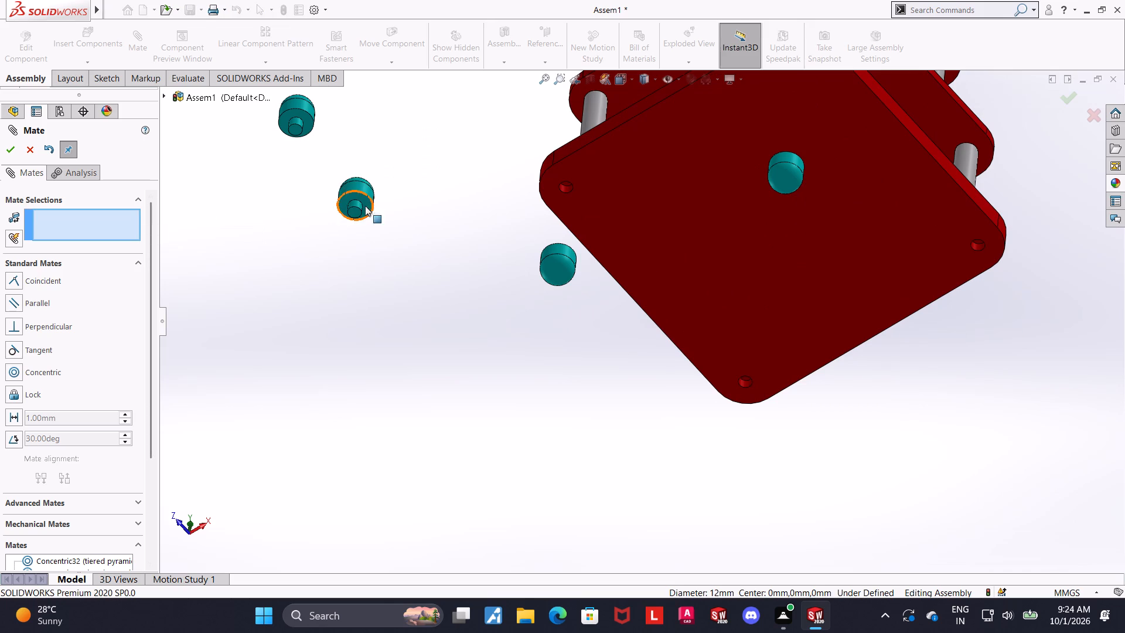
pyautogui.click(356, 205)
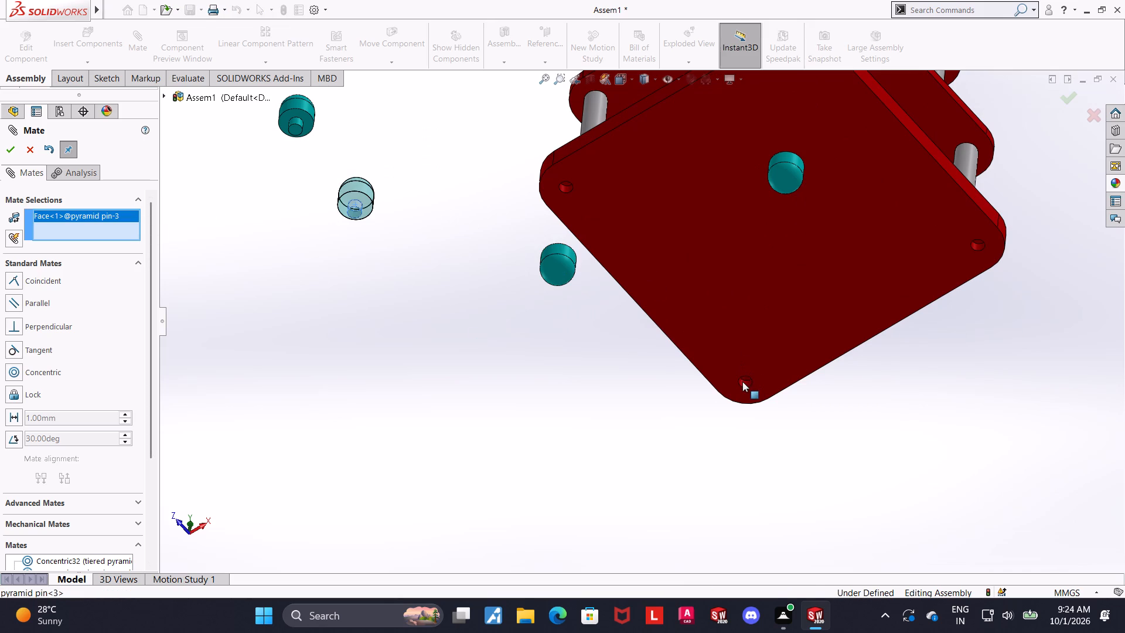
pyautogui.keyDown('ctrl'); pyautogui.click(743, 382); pyautogui.keyUp('ctrl')
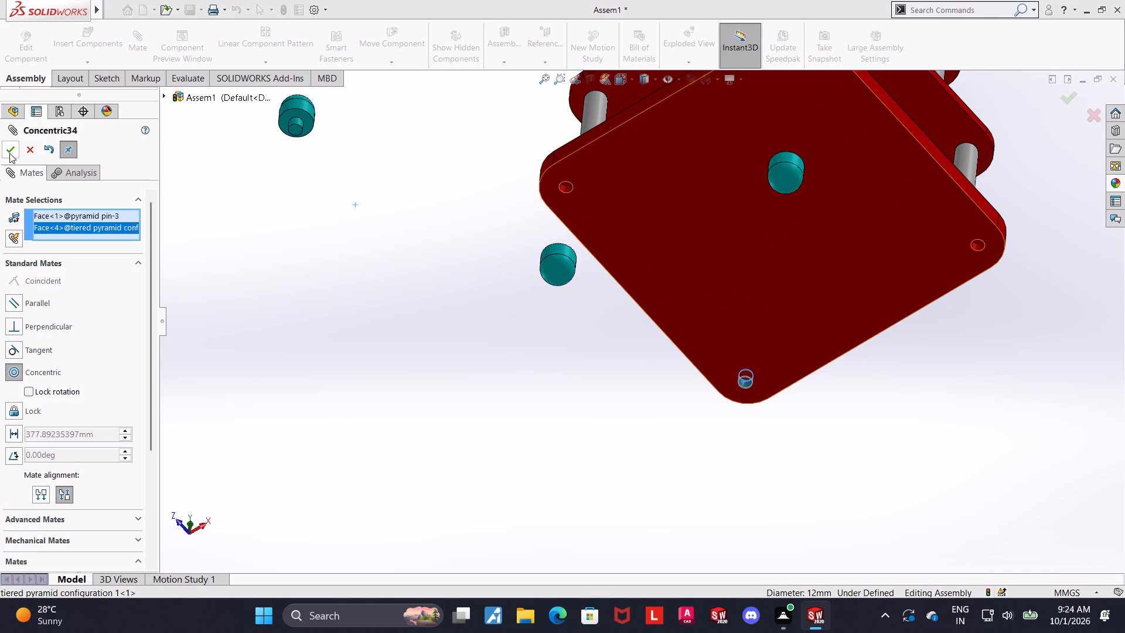
pyautogui.click(9, 153)
pyautogui.moveTo(748, 382); pyautogui.dragTo(738, 417)
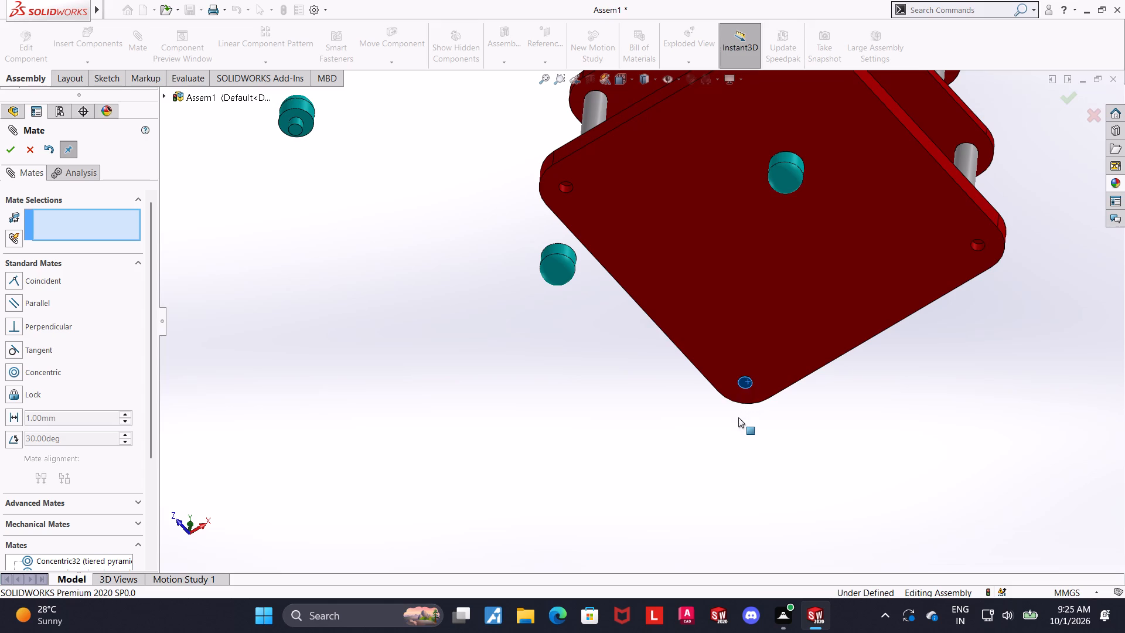
pyautogui.moveTo(738, 417); pyautogui.dragTo(728, 446)
pyautogui.click(28, 149)
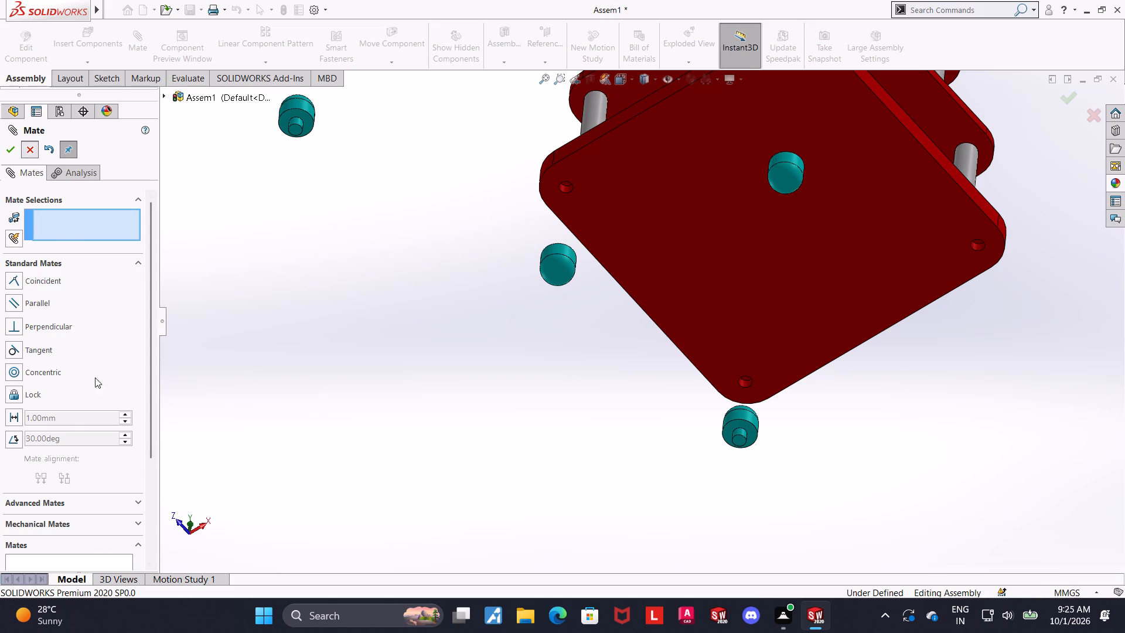
# Edit the lower corner pin's concentric mate to flip its alignment, and pull the pin out below the base plate.
pyautogui.scroll(-20, 104, 401)
pyautogui.scroll(-20, 104, 401)
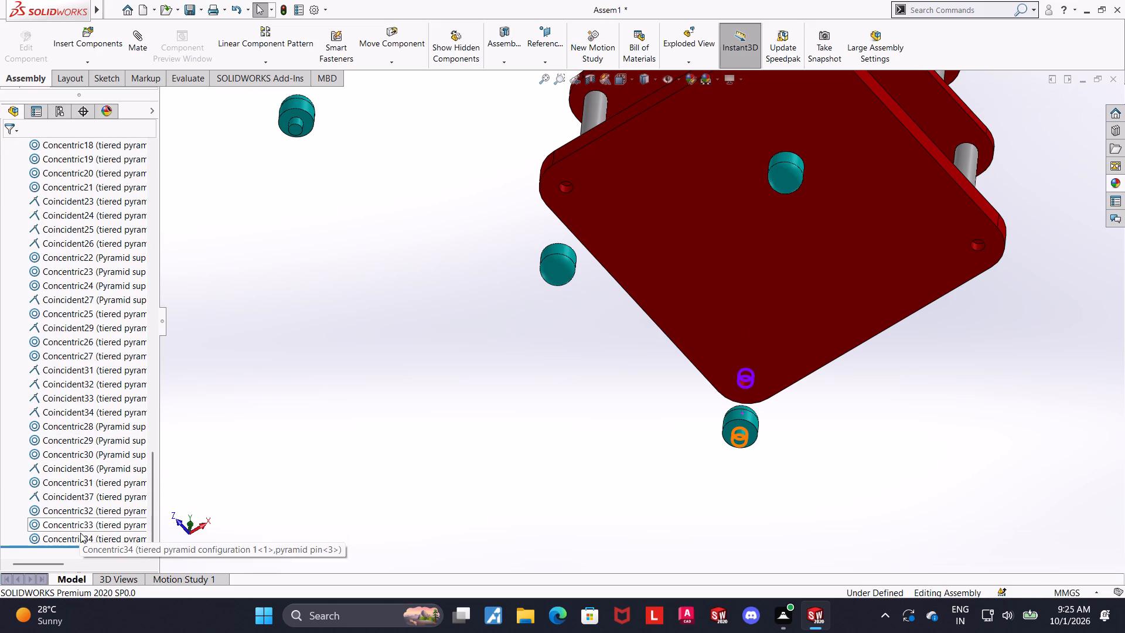
pyautogui.rightClick(81, 534)
pyautogui.click(93, 344)
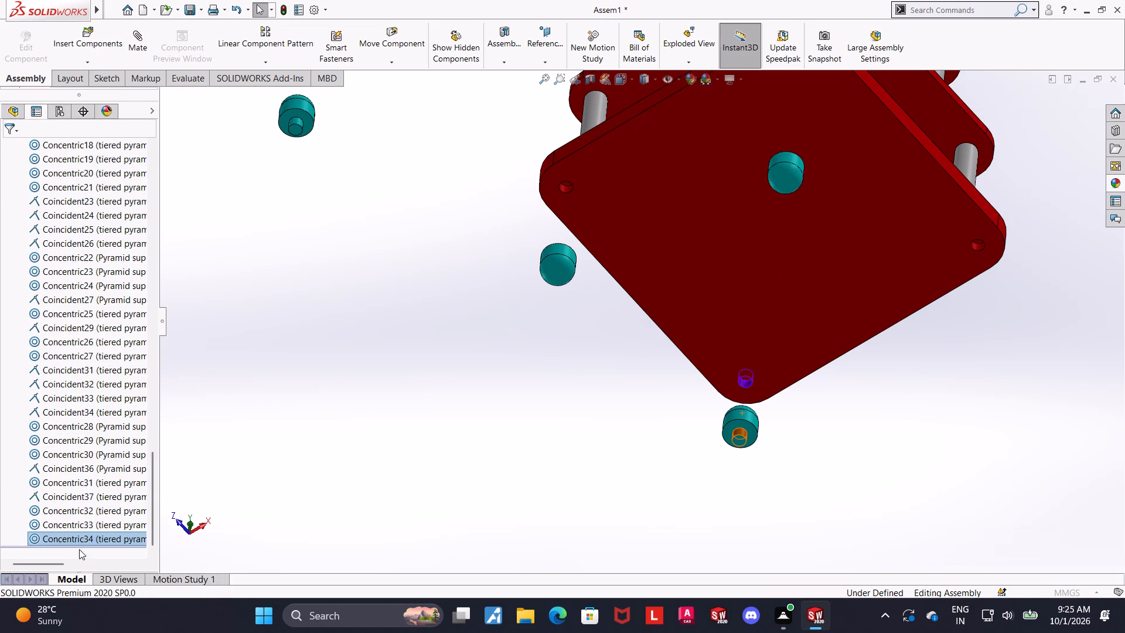
pyautogui.click(45, 492)
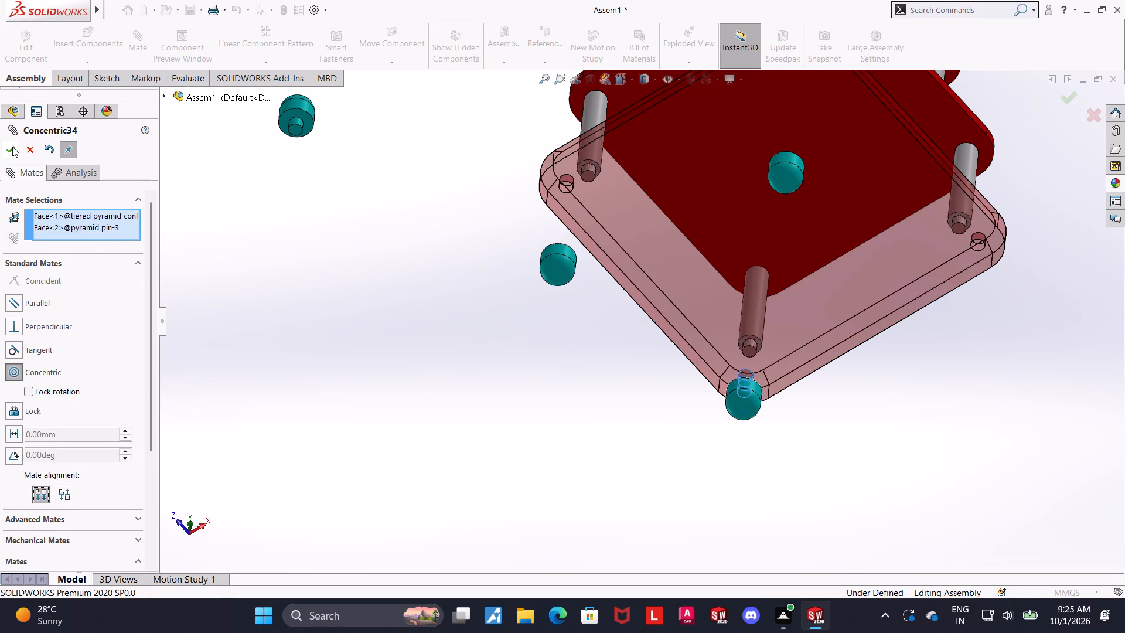
pyautogui.click(12, 147)
pyautogui.moveTo(744, 383); pyautogui.dragTo(745, 383)
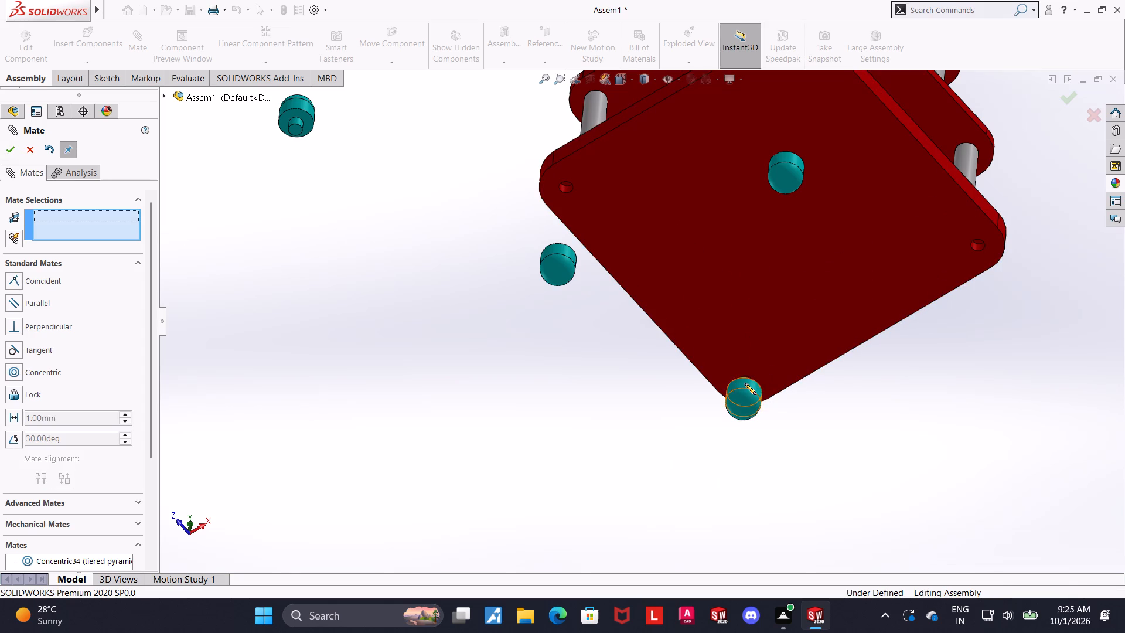
pyautogui.moveTo(745, 383); pyautogui.dragTo(738, 428)
pyautogui.click(801, 433)
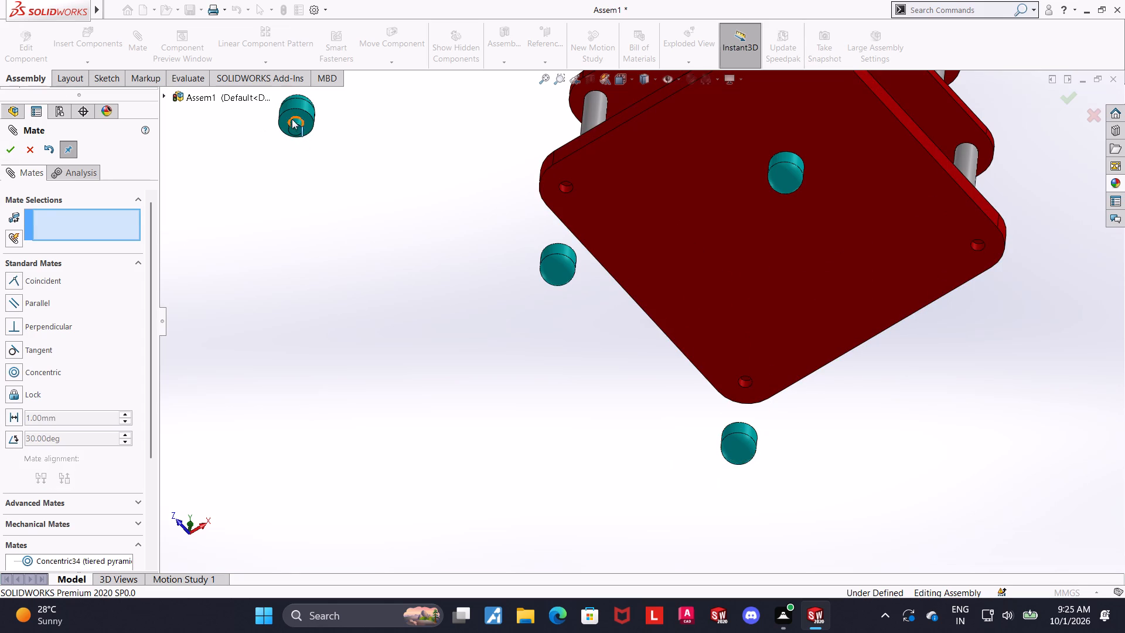
# Mate the fourth pin's stem concentric with the underside's remaining right corner hole, flip the alignment, and pull the pin below the plate.
pyautogui.click(292, 121)
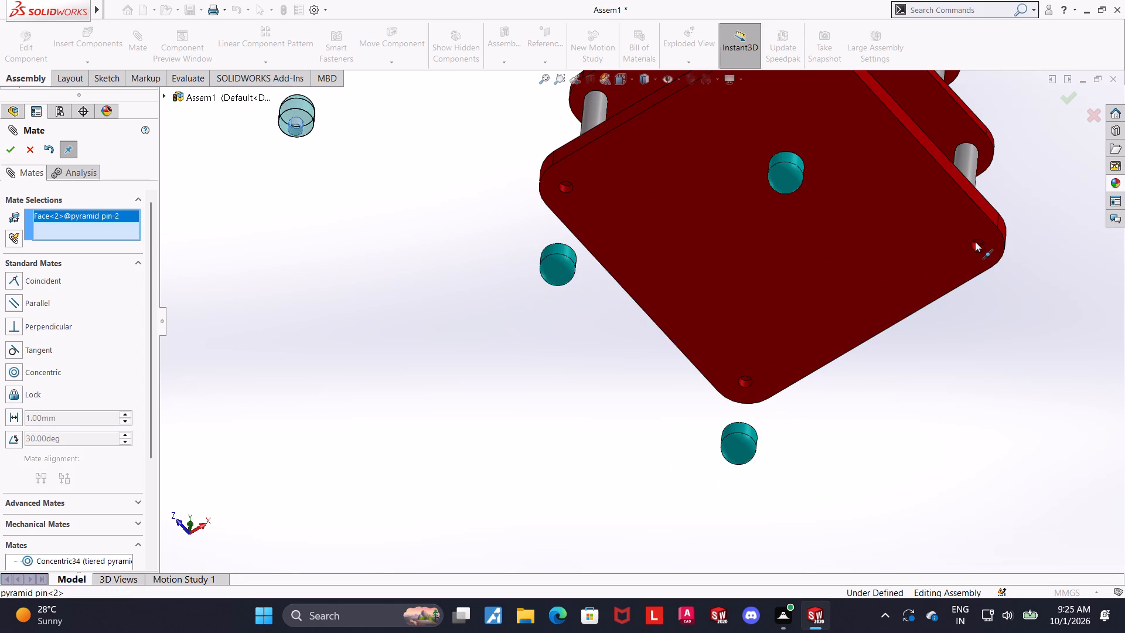
pyautogui.keyDown('ctrl'); pyautogui.click(978, 247); pyautogui.keyUp('ctrl')
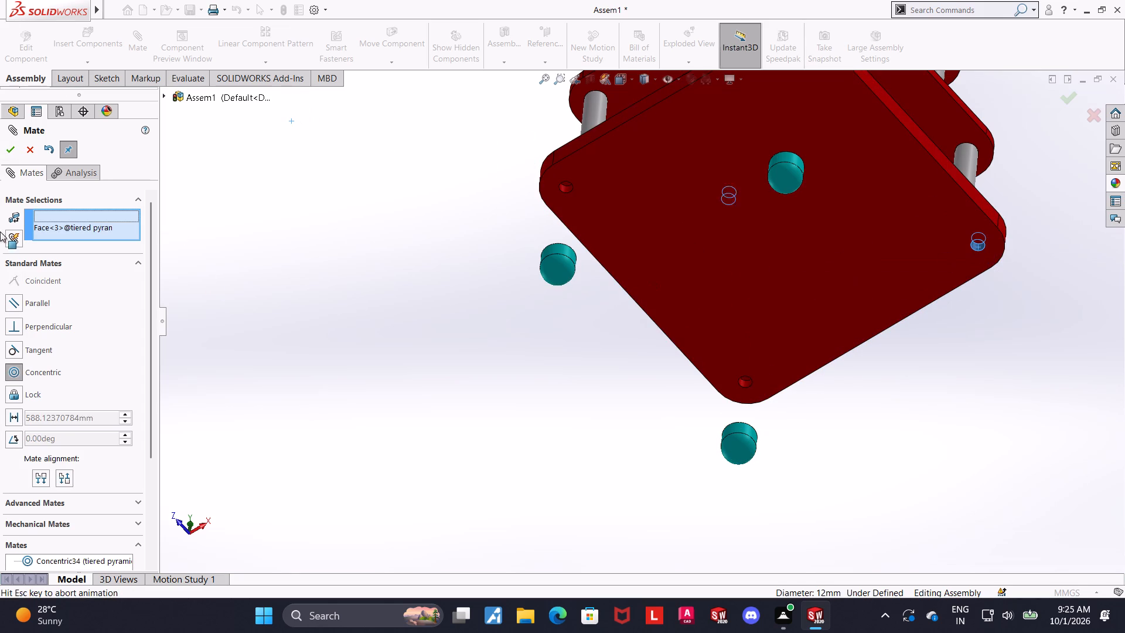
pyautogui.click(45, 499)
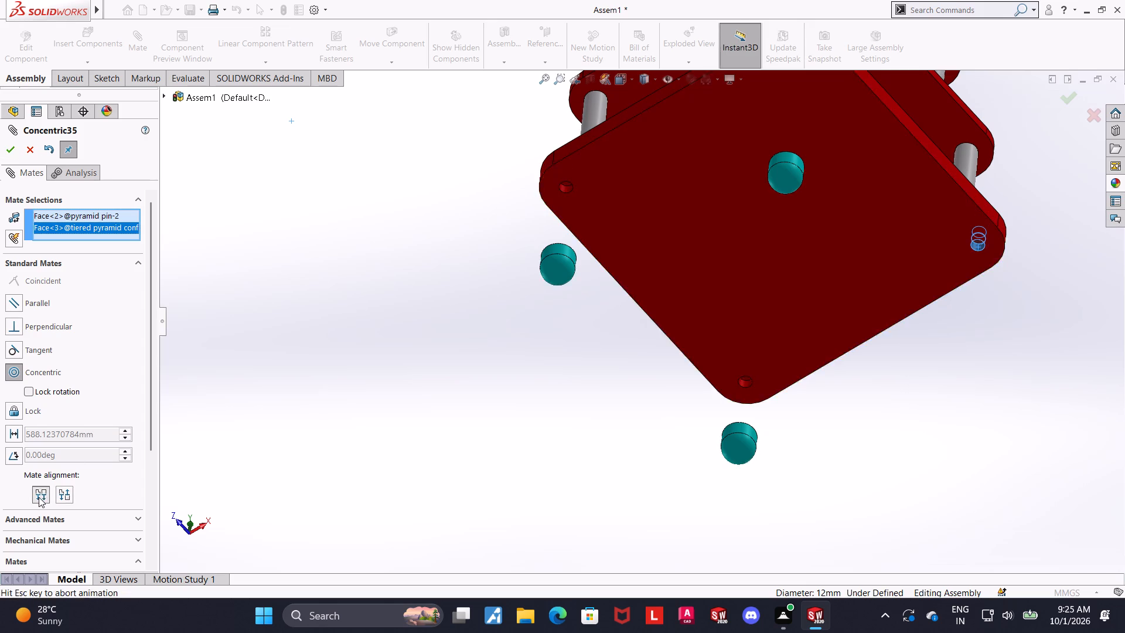
pyautogui.click(13, 151)
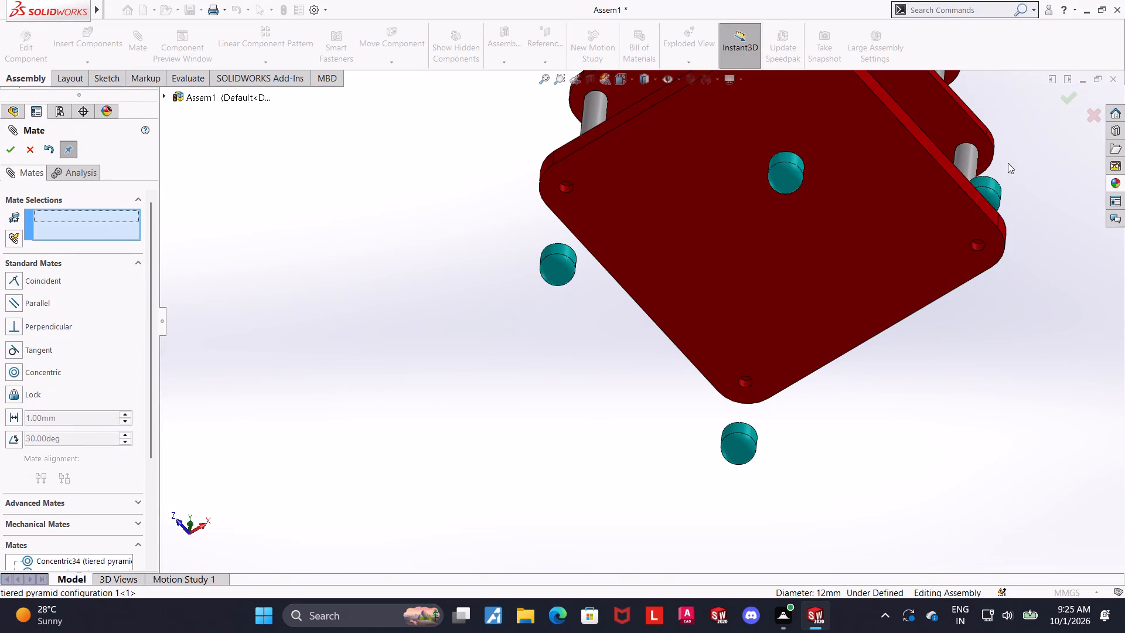
pyautogui.moveTo(991, 183); pyautogui.dragTo(979, 326)
# Mate the shoulder face of pyramid pin<4> coincident with the base plate's underside.
pyautogui.moveTo(1025, 265); pyautogui.dragTo(1011, 385, button='middle')
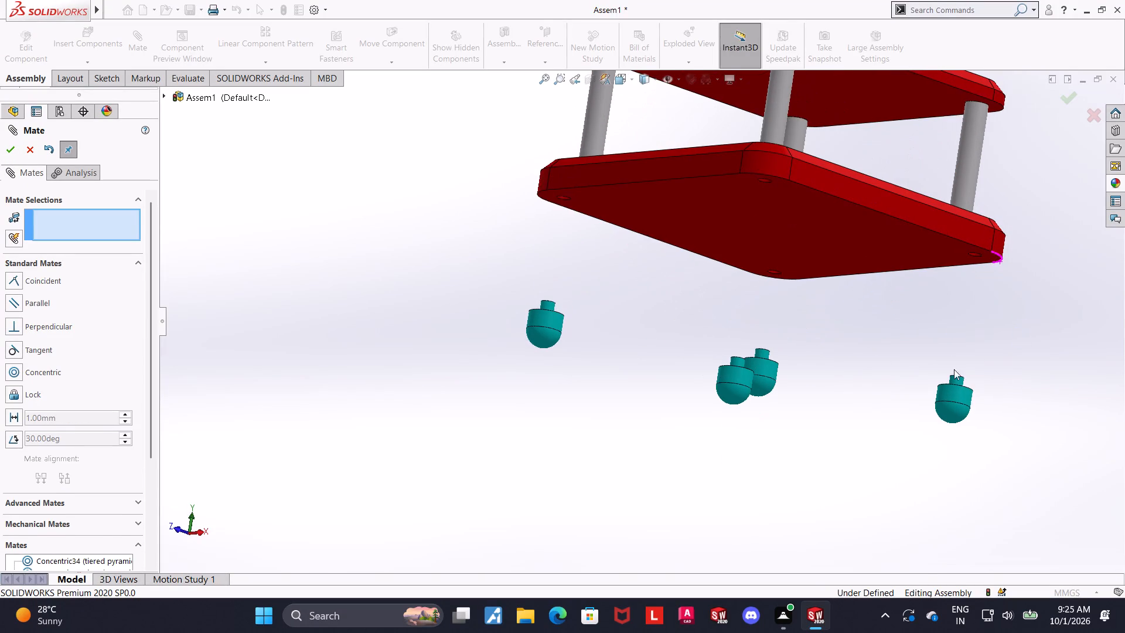
pyautogui.click(821, 240)
pyautogui.moveTo(781, 348); pyautogui.dragTo(762, 441, button='middle')
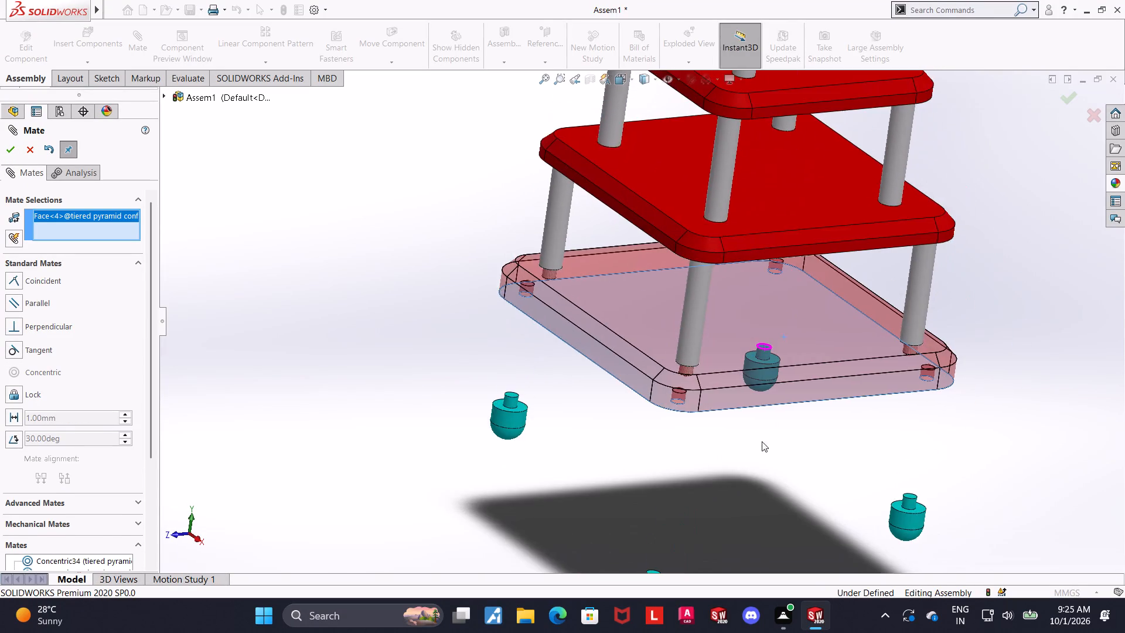
pyautogui.moveTo(762, 441); pyautogui.dragTo(765, 441, button='middle')
pyautogui.scroll(4, 697, 499)
pyautogui.scroll(-4, 704, 487)
pyautogui.scroll(-4, 602, 307)
pyautogui.keyDown('ctrl'); pyautogui.click(567, 418); pyautogui.keyUp('ctrl')
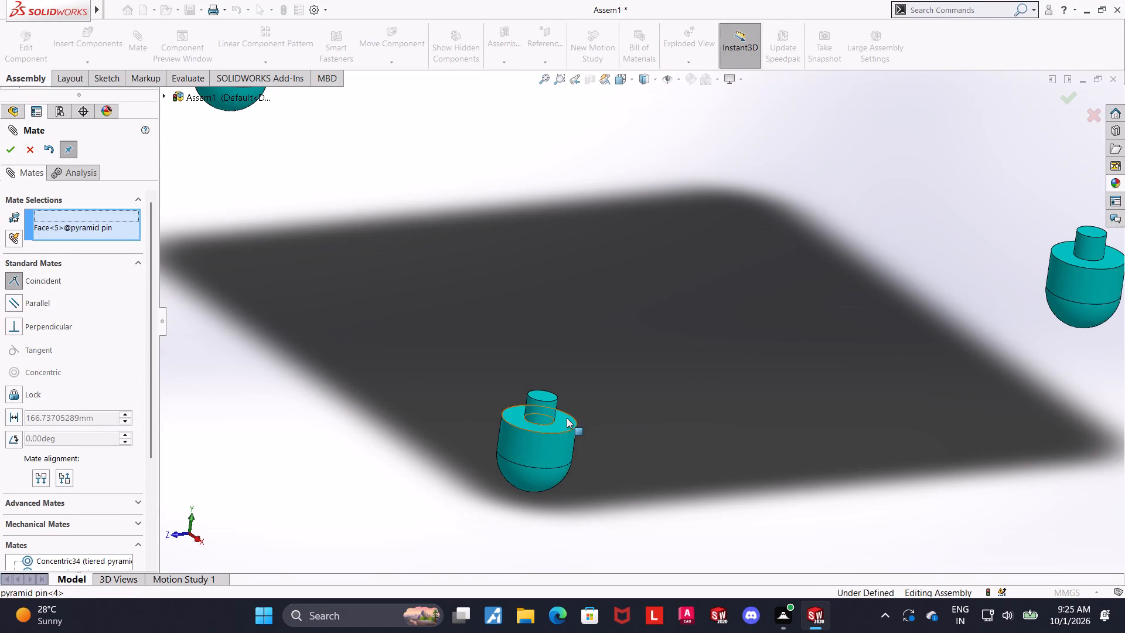
pyautogui.click(19, 135)
pyautogui.click(13, 147)
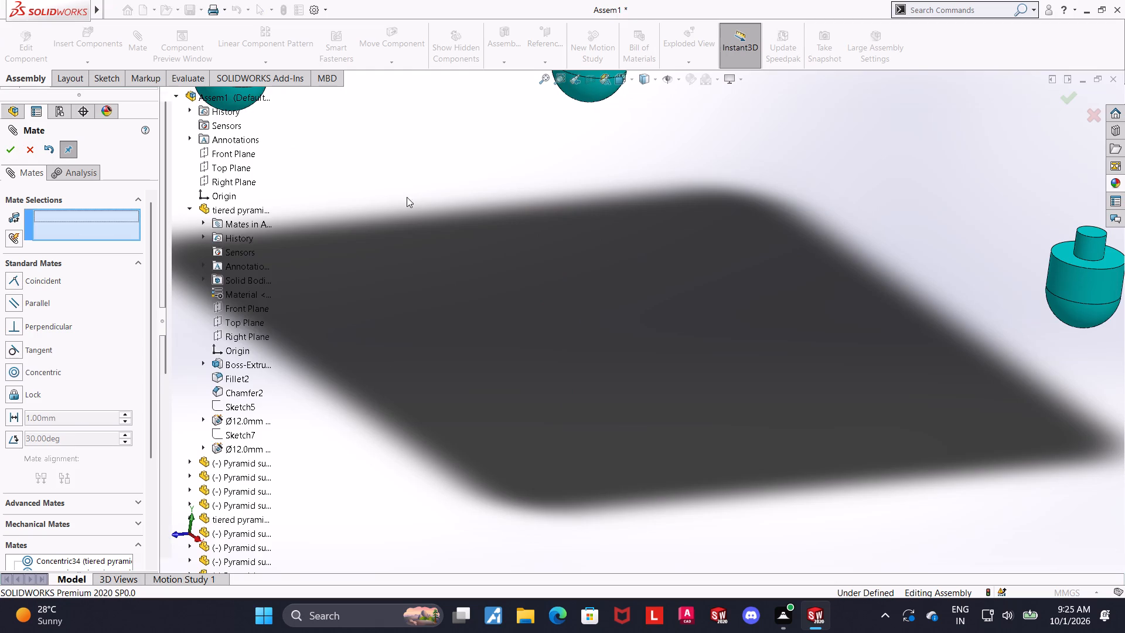
# Mate the shoulder face of pyramid pin<5> coincident with the base plate's underside.
pyautogui.scroll(5, 407, 197)
pyautogui.scroll(-4, 566, 205)
pyautogui.moveTo(563, 247); pyautogui.dragTo(623, 88, button='middle')
pyautogui.scroll(1, 617, 101)
pyautogui.click(519, 302)
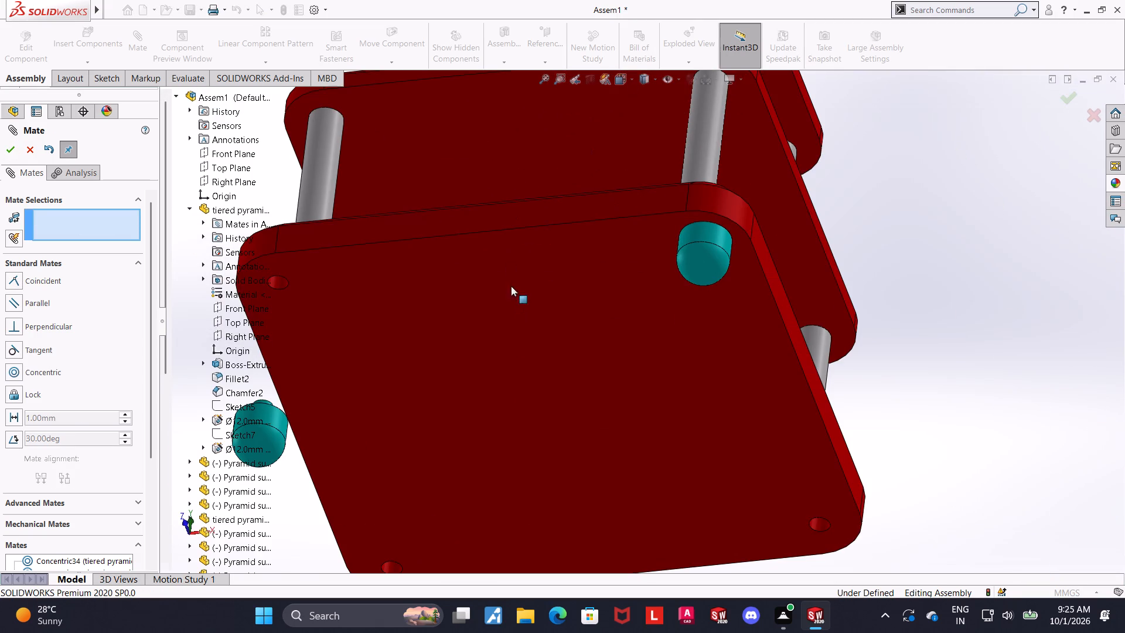
pyautogui.scroll(4, 148, 275)
pyautogui.scroll(4, 422, 341)
pyautogui.moveTo(377, 332); pyautogui.dragTo(383, 328)
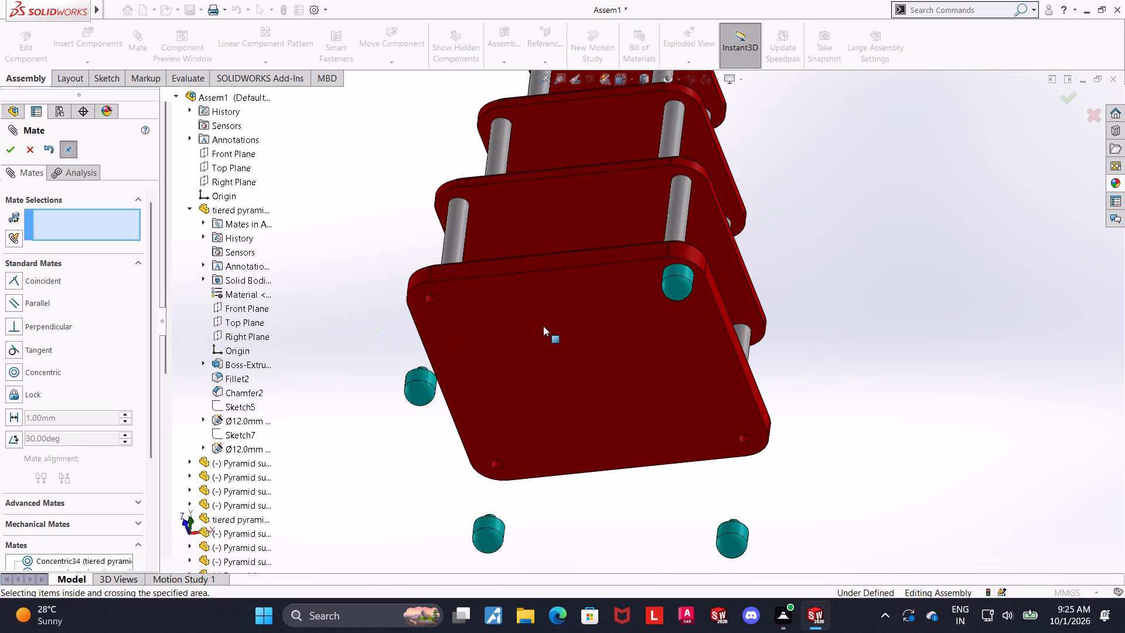
pyautogui.click(543, 326)
pyautogui.moveTo(472, 328); pyautogui.dragTo(461, 428, button='middle')
pyautogui.scroll(-3, 434, 445)
pyautogui.moveTo(426, 433); pyautogui.dragTo(428, 458, button='middle')
pyautogui.scroll(-2, 446, 328)
pyautogui.moveTo(445, 342); pyautogui.dragTo(445, 431, button='middle')
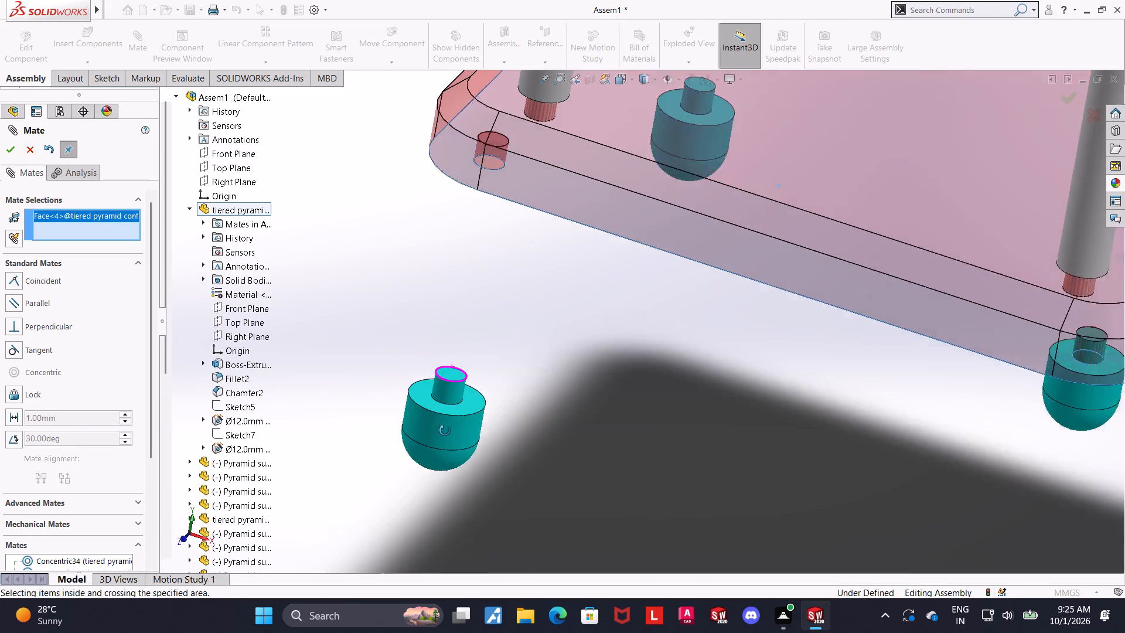
pyautogui.moveTo(445, 431); pyautogui.dragTo(445, 430, button='middle')
pyautogui.click(469, 399)
pyautogui.click(15, 155)
# Mate the shoulder face of pyramid pin<3> coincident with the base plate's underside.
pyautogui.scroll(1, 598, 297)
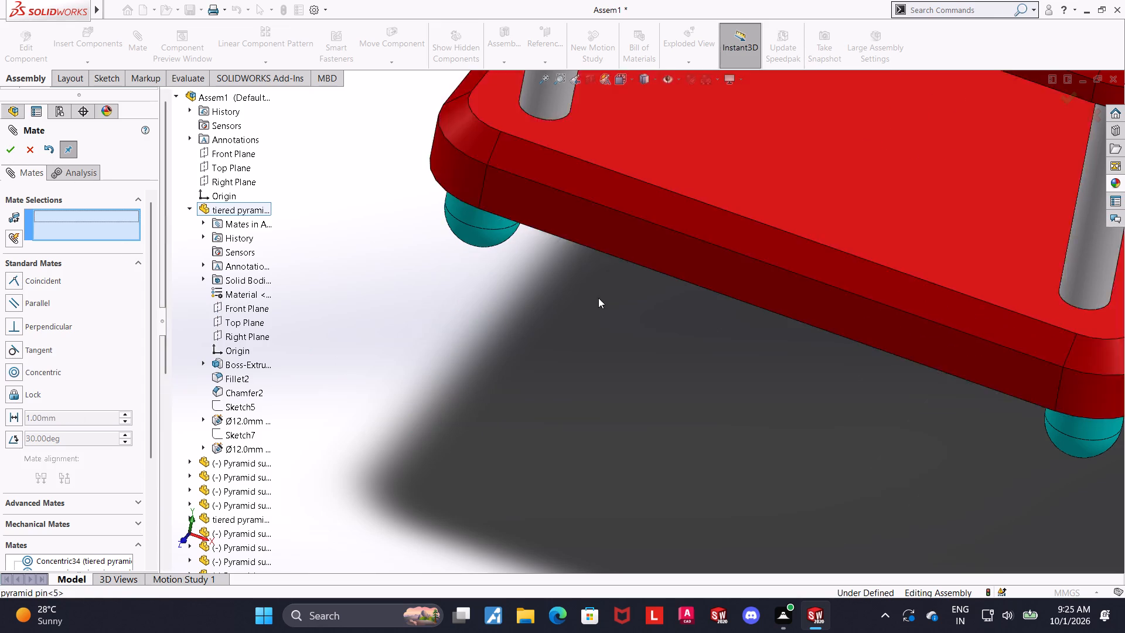
pyautogui.scroll(5, 598, 298)
pyautogui.moveTo(599, 299); pyautogui.dragTo(660, 98, button='middle')
pyautogui.click(580, 383)
pyautogui.moveTo(547, 404); pyautogui.dragTo(515, 510, button='middle')
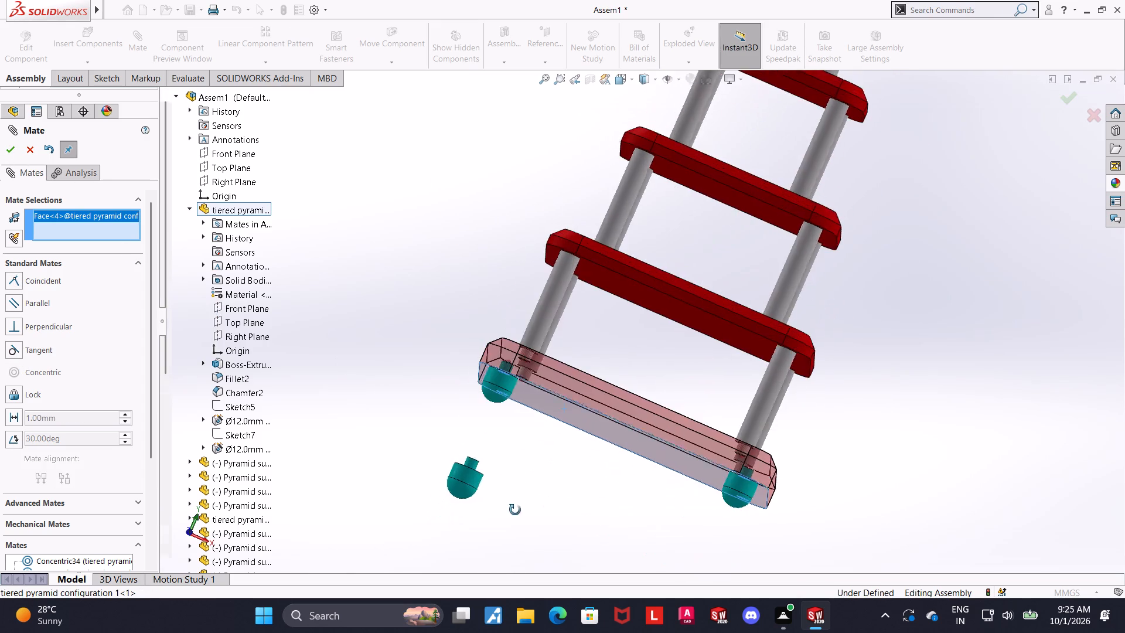
pyautogui.moveTo(515, 510); pyautogui.dragTo(515, 509, button='middle')
pyautogui.scroll(-7, 499, 467)
pyautogui.moveTo(502, 461); pyautogui.dragTo(506, 547, button='middle')
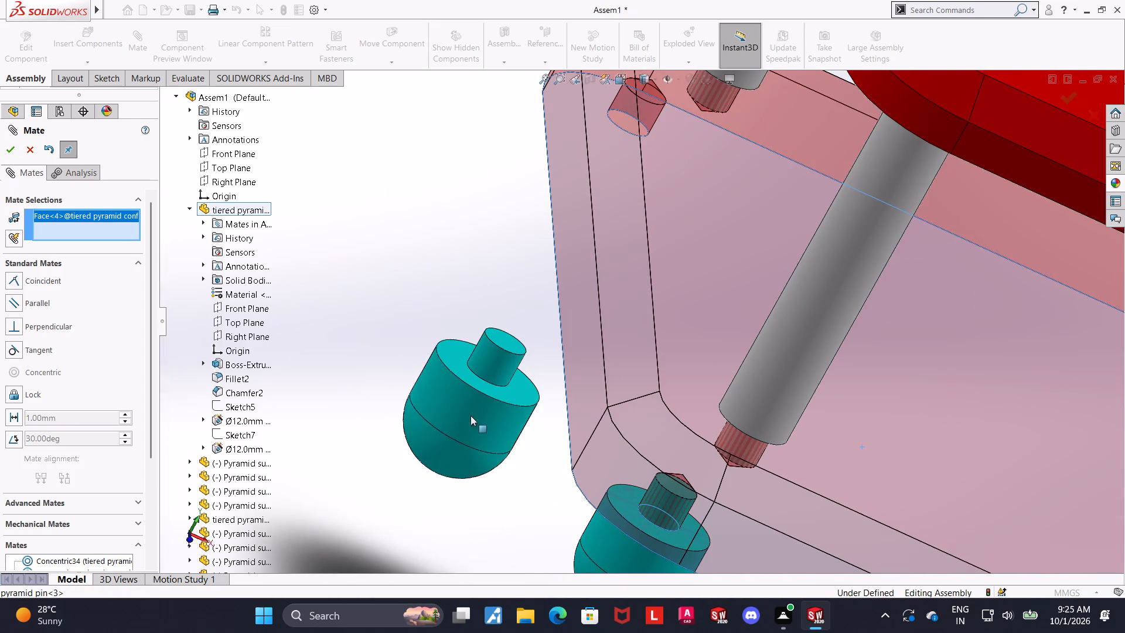
pyautogui.click(462, 350)
pyautogui.click(11, 149)
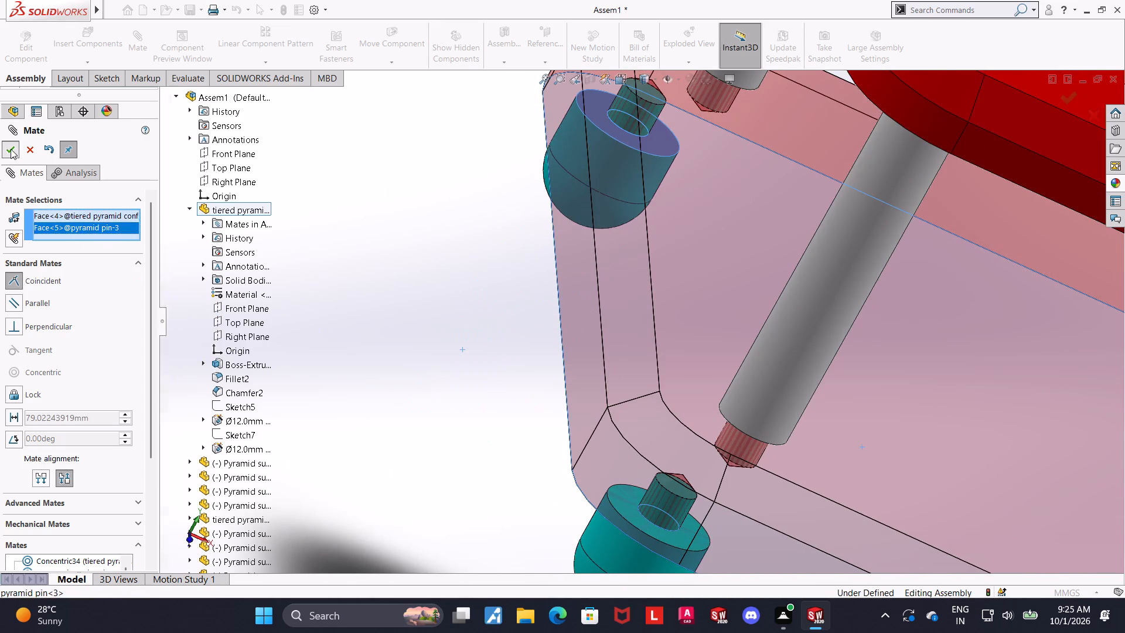
# Mate the shoulder face of the last loose pin, pyramid pin<2>, coincident with the base plate's underside.
pyautogui.scroll(12, 817, 264)
pyautogui.scroll(2, 921, 464)
pyautogui.moveTo(790, 401); pyautogui.dragTo(748, 353, button='middle')
pyautogui.scroll(1, 751, 350)
pyautogui.scroll(-6, 764, 376)
pyautogui.scroll(-11, 558, 362)
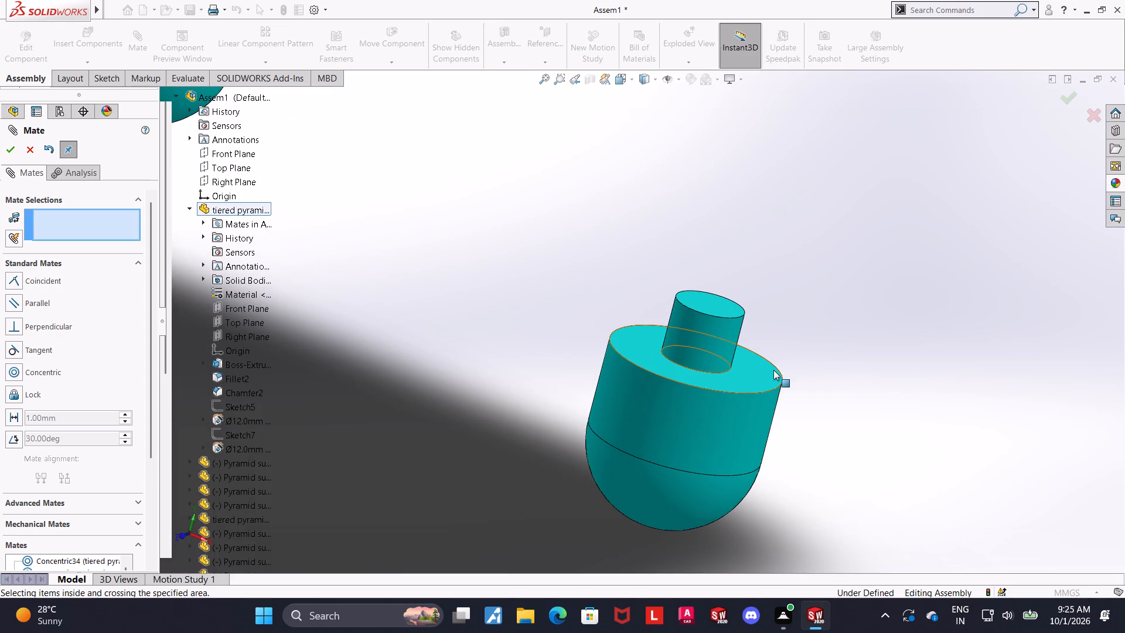
pyautogui.click(773, 370)
pyautogui.scroll(8, 816, 394)
pyautogui.moveTo(750, 341); pyautogui.dragTo(703, 173, button='middle')
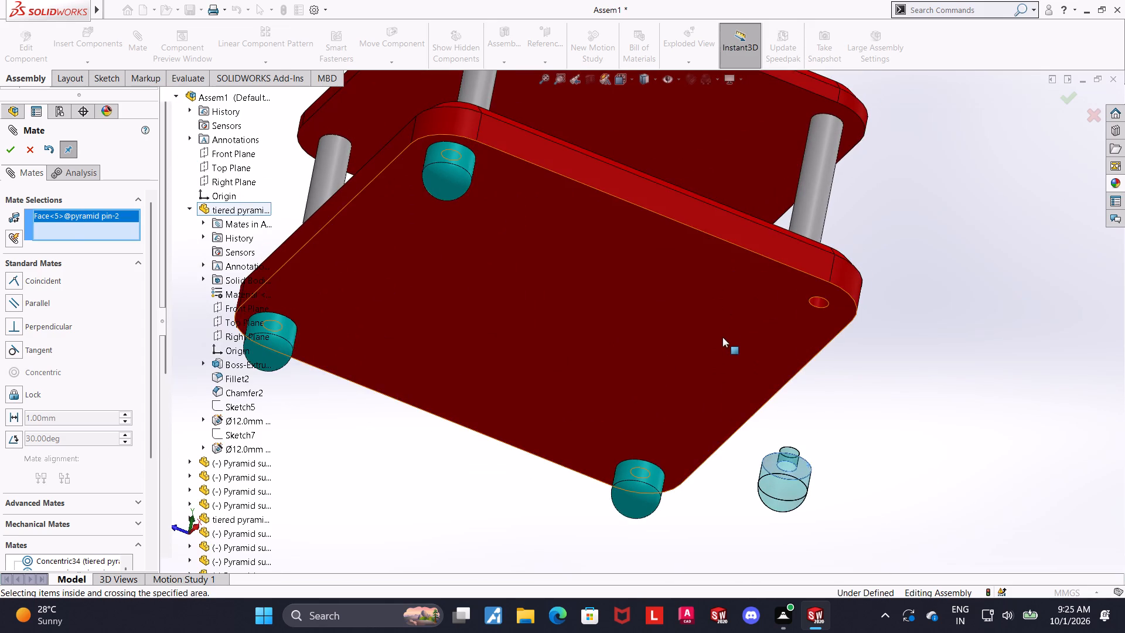
pyautogui.click(722, 337)
pyautogui.click(8, 148)
# Examine the whole tiered pyramid assembly in isometric view, and leave the Mate command.
pyautogui.scroll(10, 798, 297)
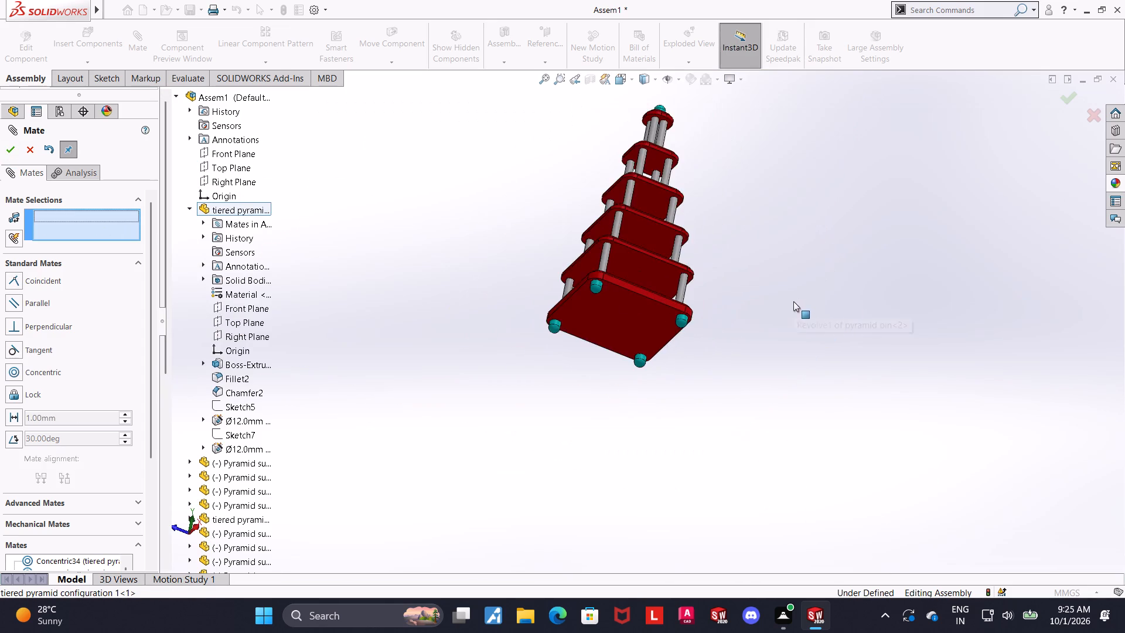
pyautogui.moveTo(793, 302); pyautogui.dragTo(797, 386, button='middle')
pyautogui.hotkey('ctrl', '7')
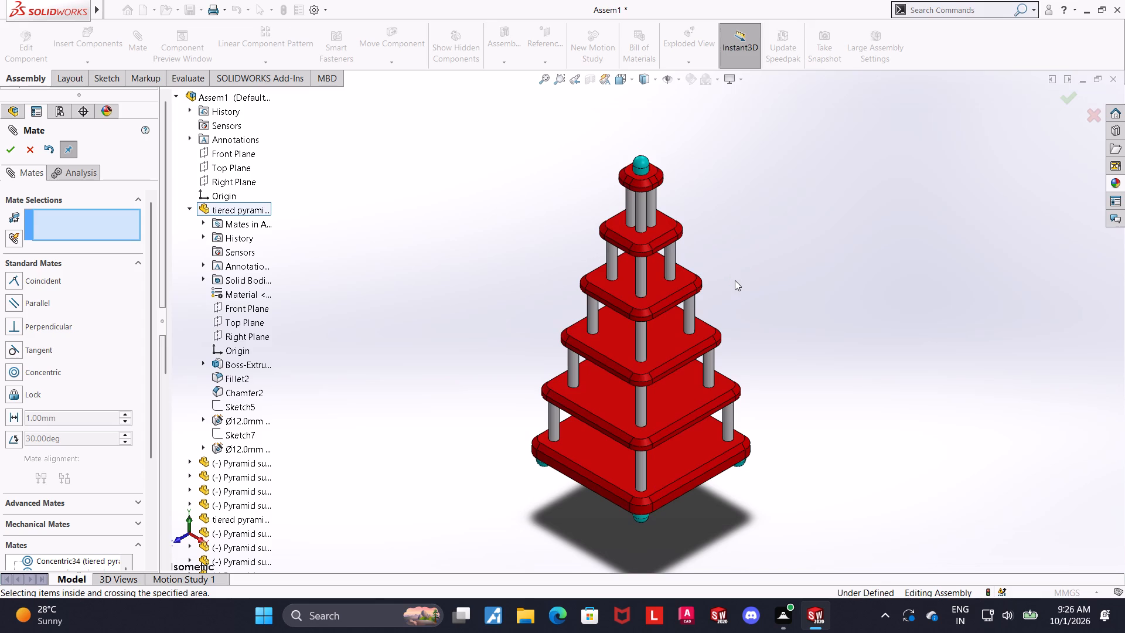
pyautogui.scroll(-2, 641, 325)
pyautogui.scroll(2, 643, 498)
pyautogui.scroll(-1, 635, 492)
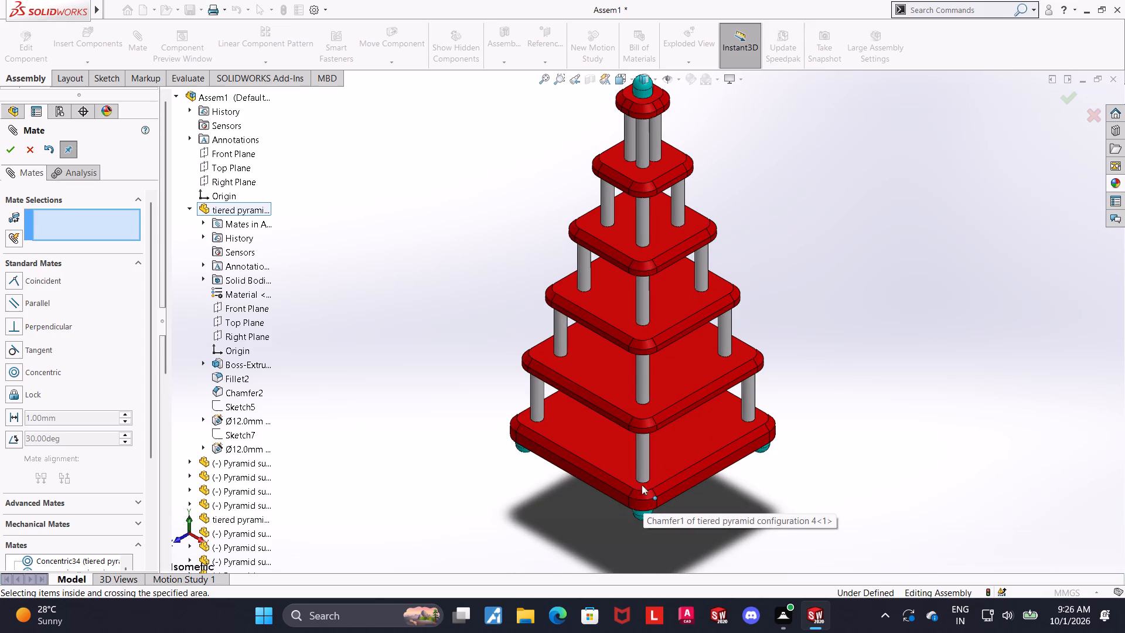
pyautogui.scroll(2, 647, 463)
pyautogui.scroll(-2, 624, 318)
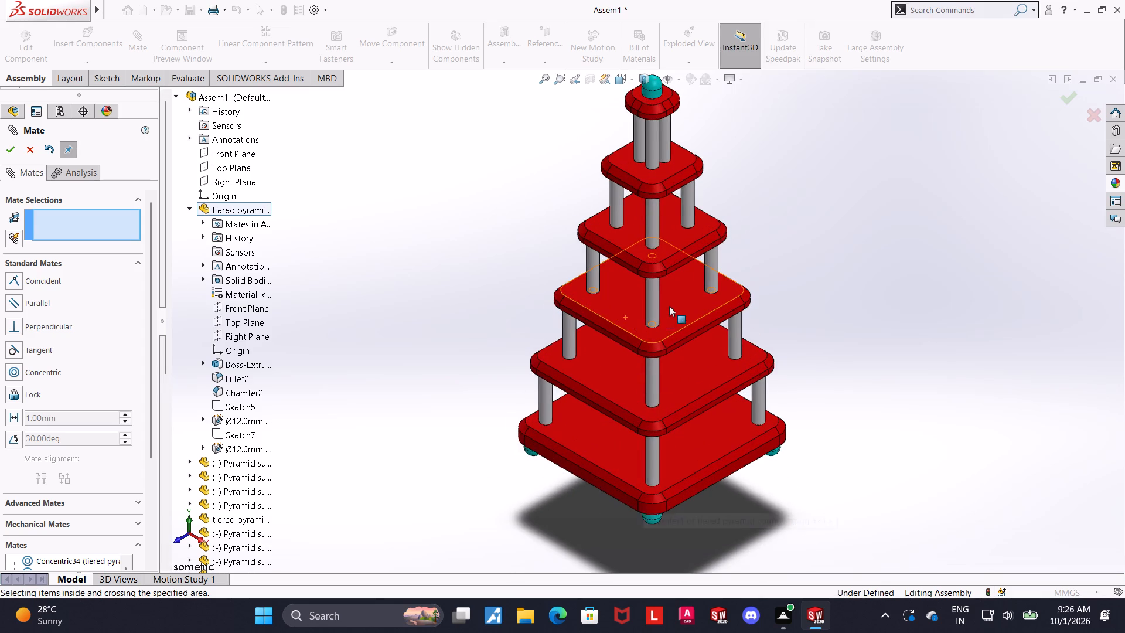
pyautogui.scroll(1, 671, 305)
pyautogui.scroll(-1, 677, 156)
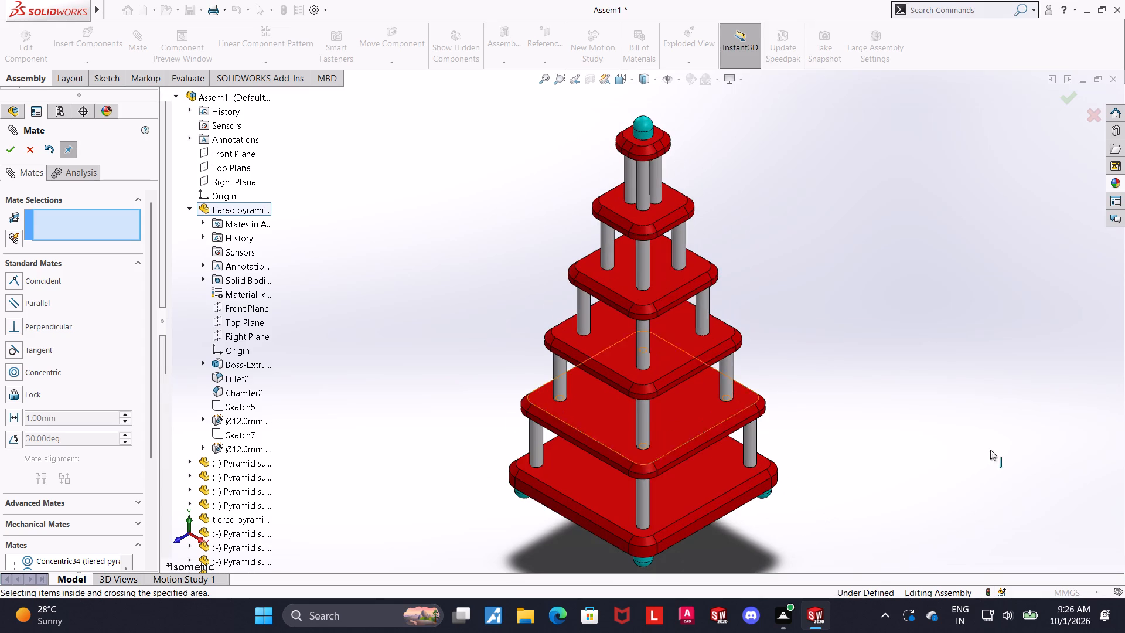
pyautogui.scroll(1, 666, 437)
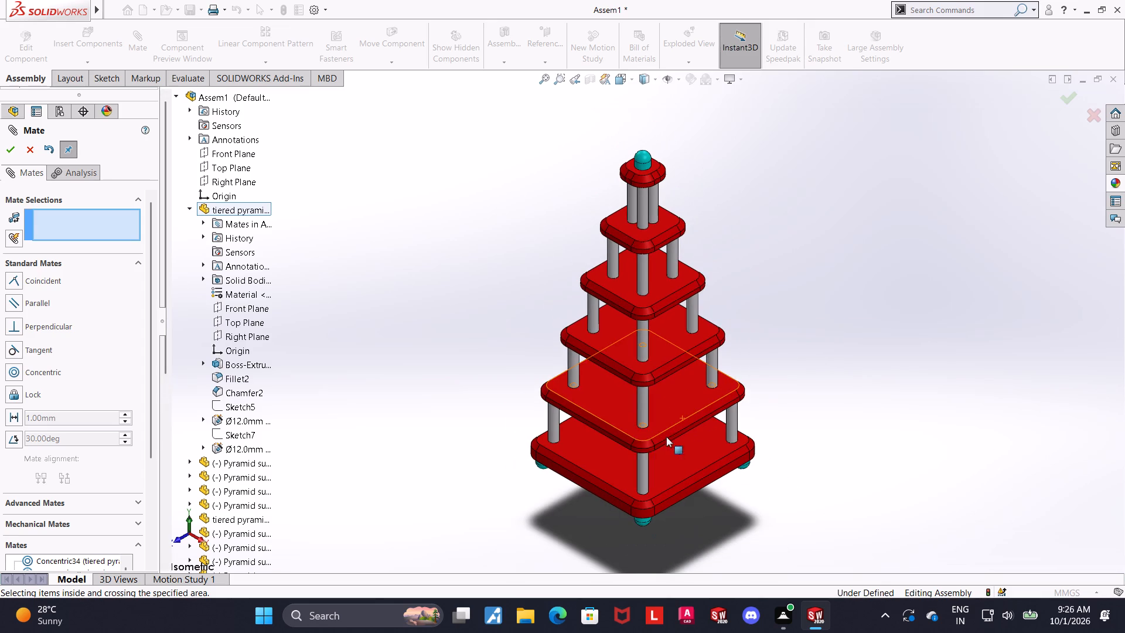
pyautogui.scroll(-1, 630, 429)
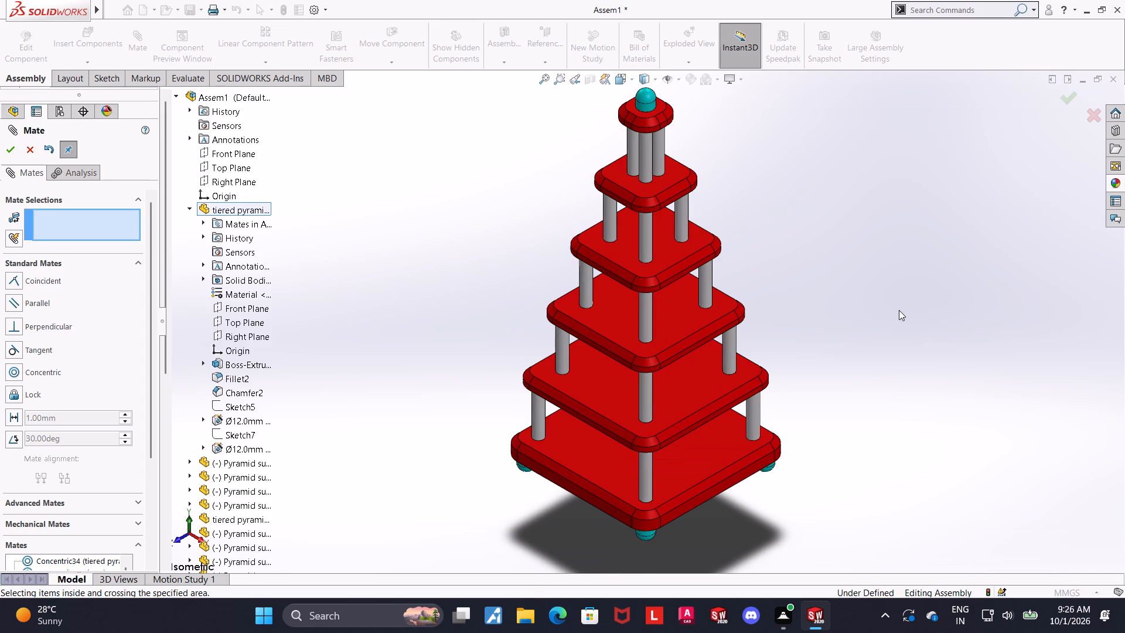
pyautogui.click(38, 146)
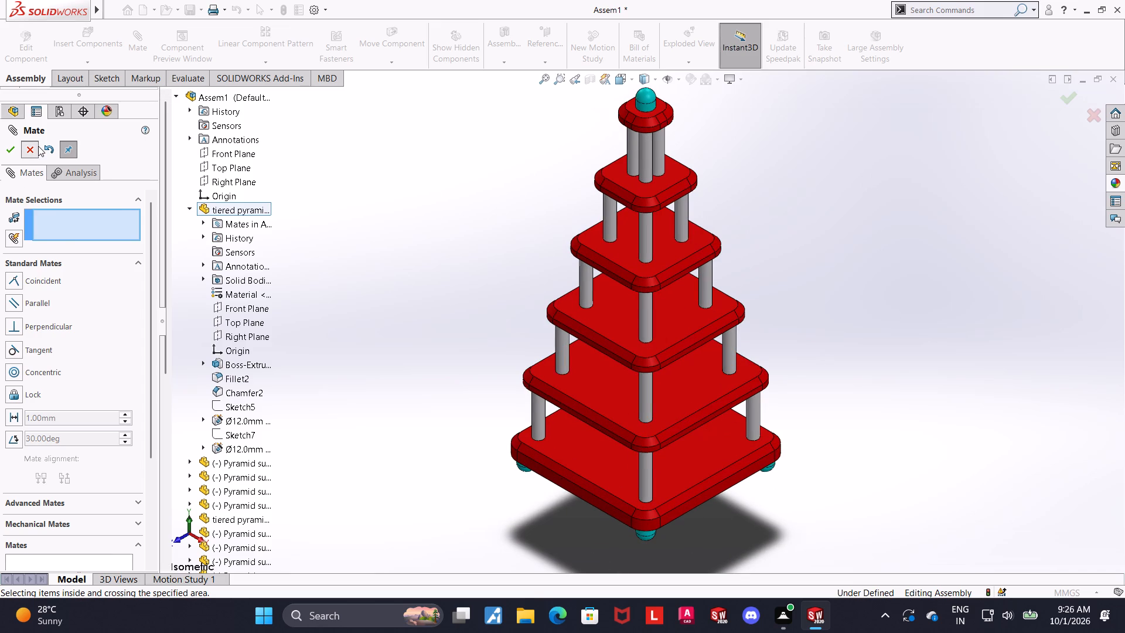
# Change the Coincident9 mate between the tiered pyramid configuration 2 plate's hole edge and its support shaft to Concentric.
pyautogui.scroll(20, 86, 421)
pyautogui.scroll(1, 86, 421)
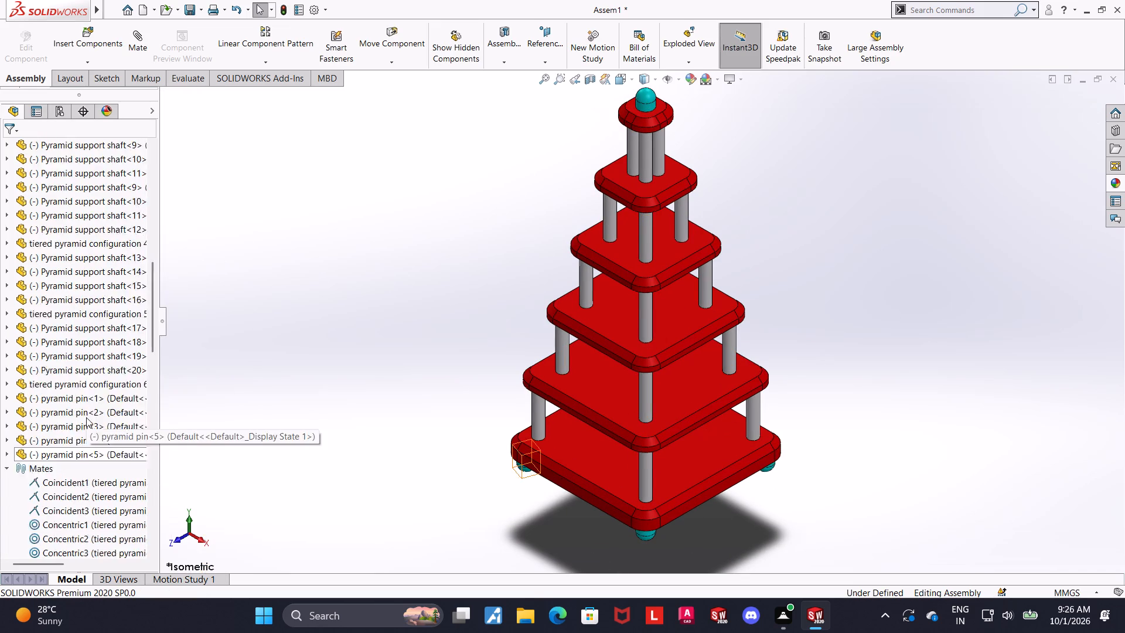
pyautogui.scroll(2, 86, 417)
pyautogui.scroll(-6, 73, 430)
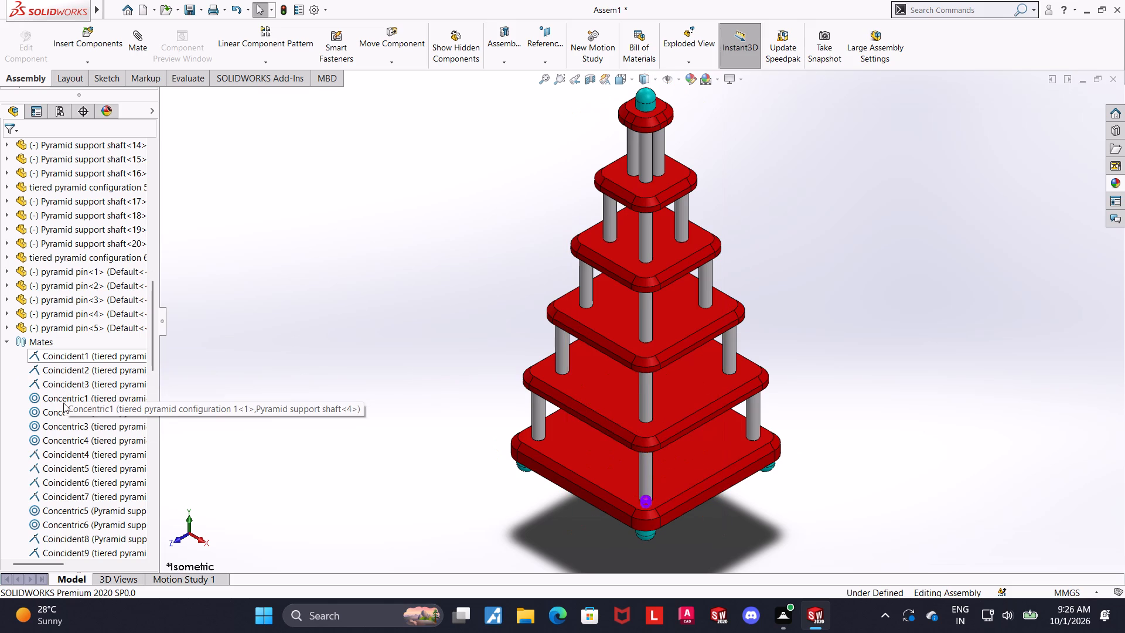
pyautogui.scroll(-1, 66, 477)
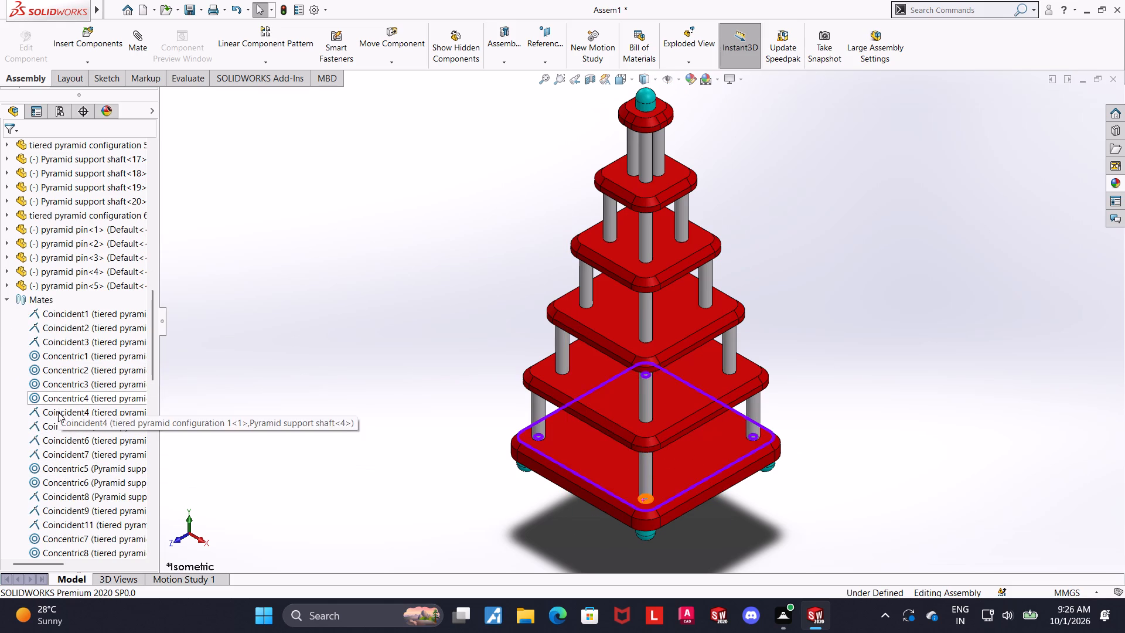
pyautogui.scroll(-1, 62, 491)
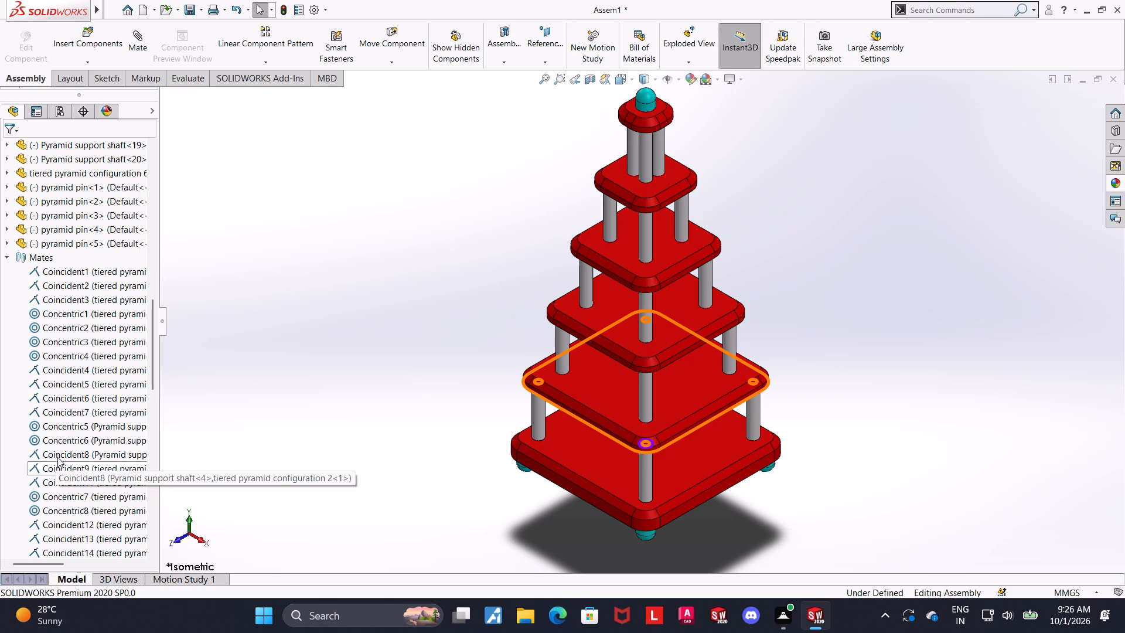
pyautogui.rightClick(60, 467)
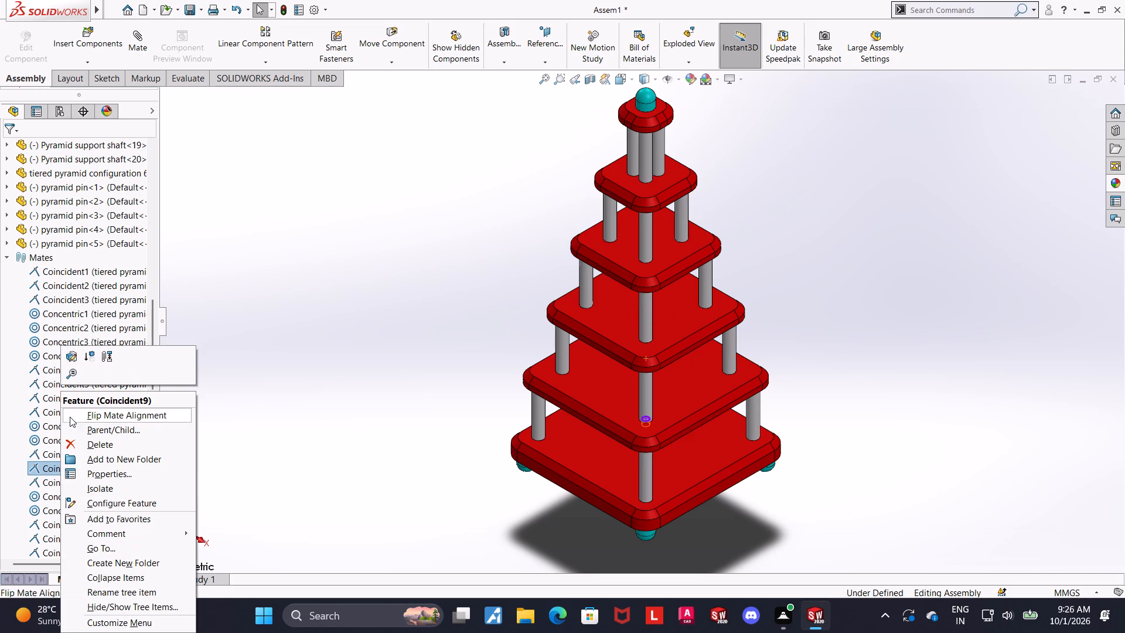
pyautogui.click(69, 349)
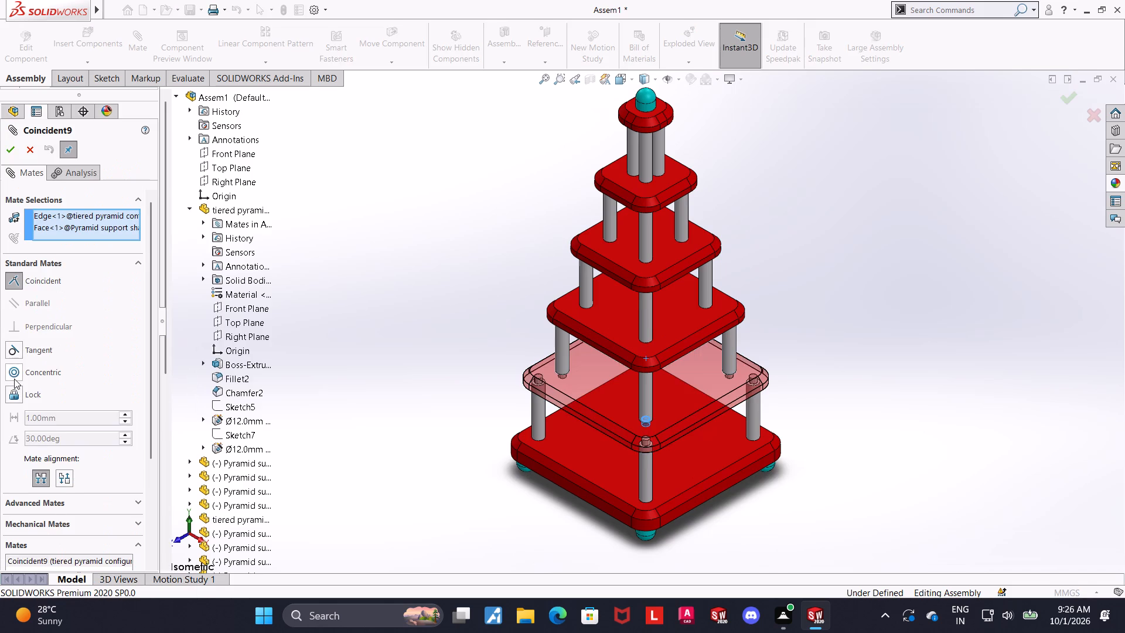
pyautogui.click(14, 372)
pyautogui.click(18, 144)
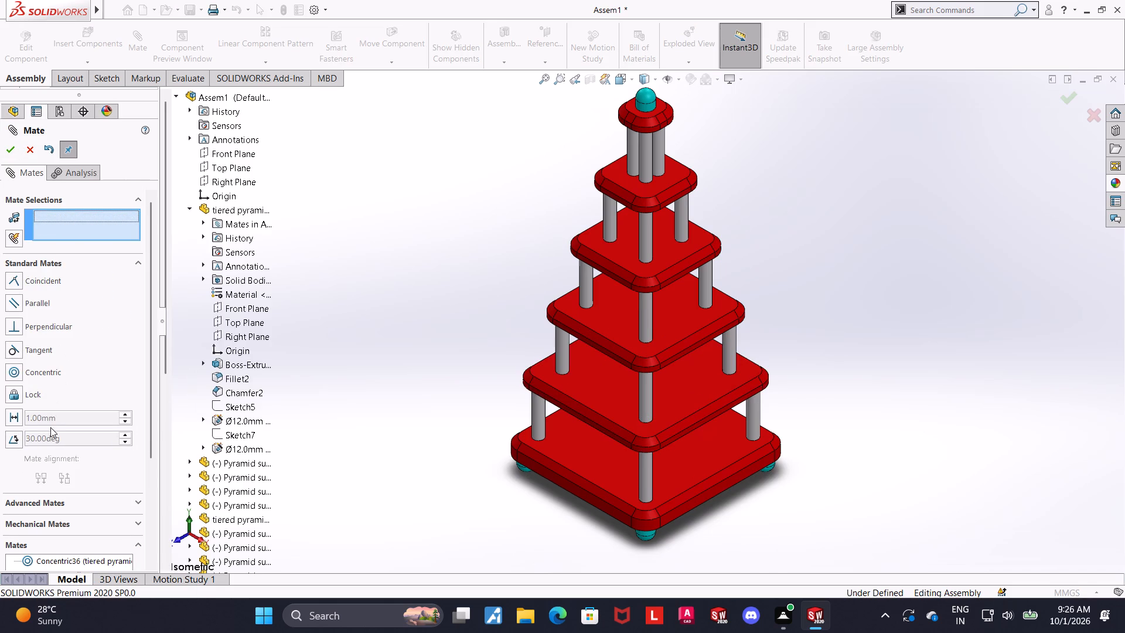
pyautogui.click(32, 145)
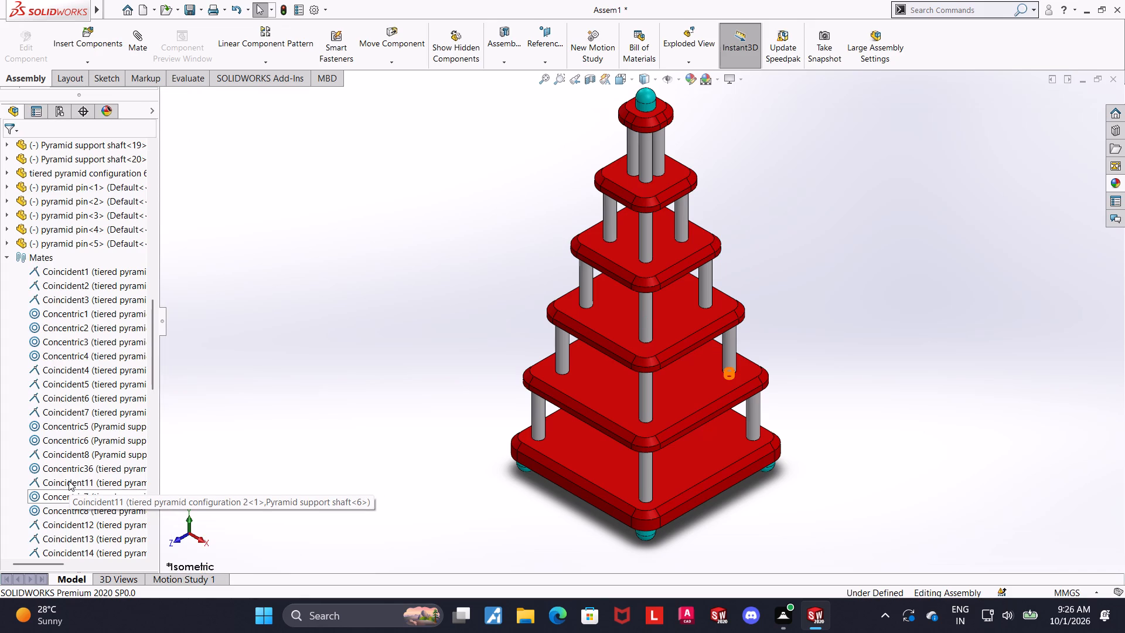
# Change the Coincident11 mate between tiered pyramid configuration 2 and Pyramid support shaft<6> to Concentric.
pyautogui.rightClick(69, 481)
pyautogui.click(79, 356)
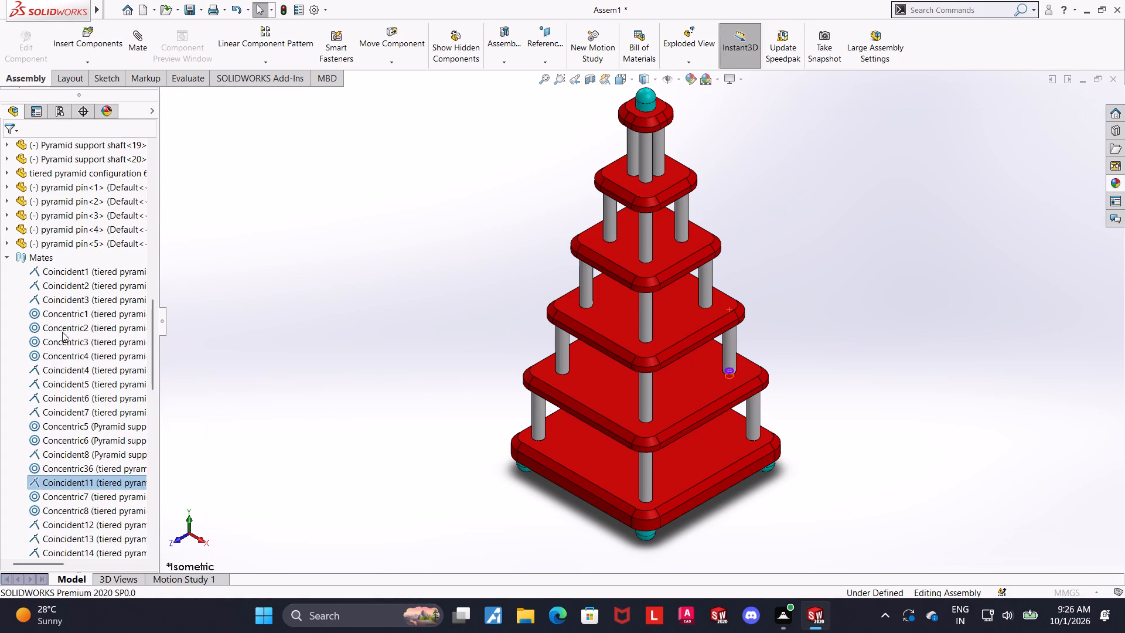
pyautogui.click(16, 373)
pyautogui.click(11, 154)
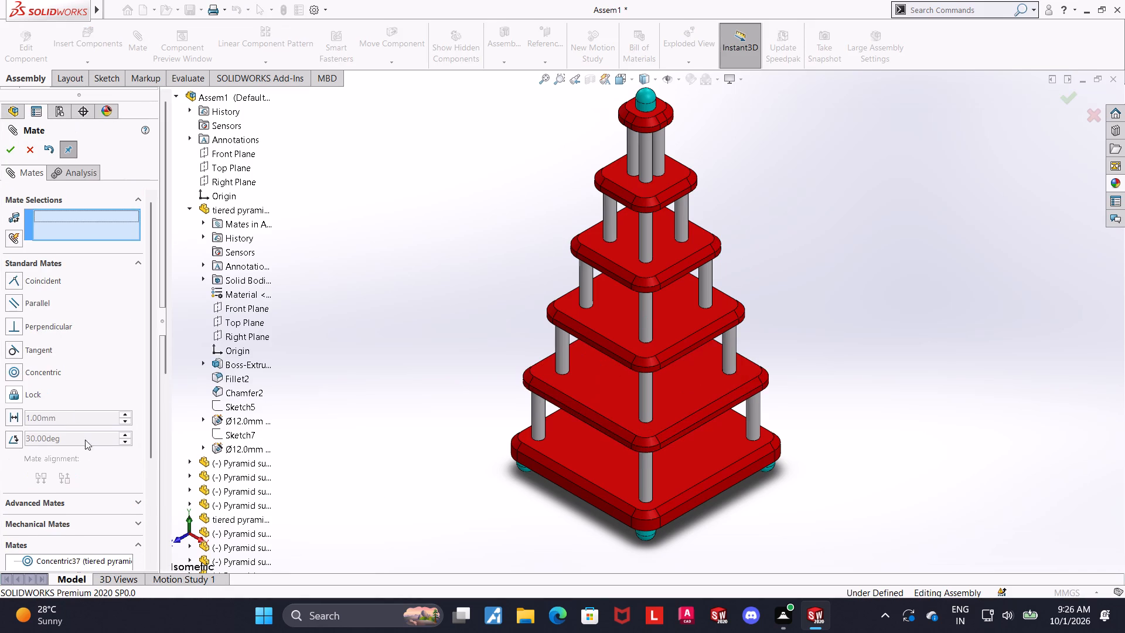
pyautogui.click(9, 157)
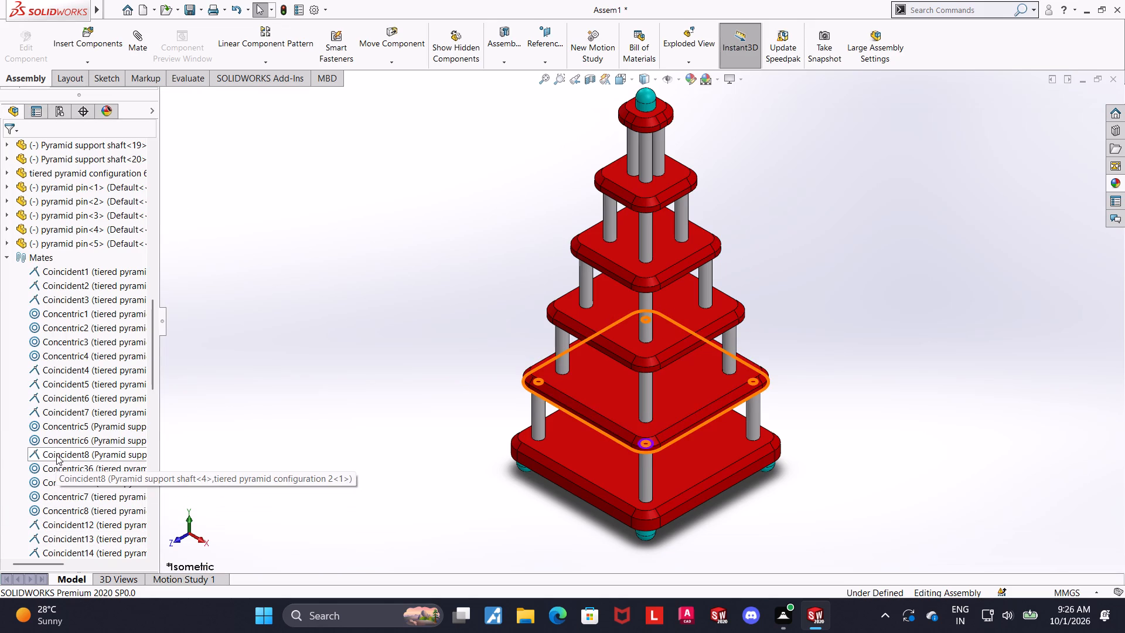
# Find the Coincident29 mate between tiered pyramid configuration 5 and Pyramid support shaft<19> and change it to Concentric.
pyautogui.scroll(-2, 71, 465)
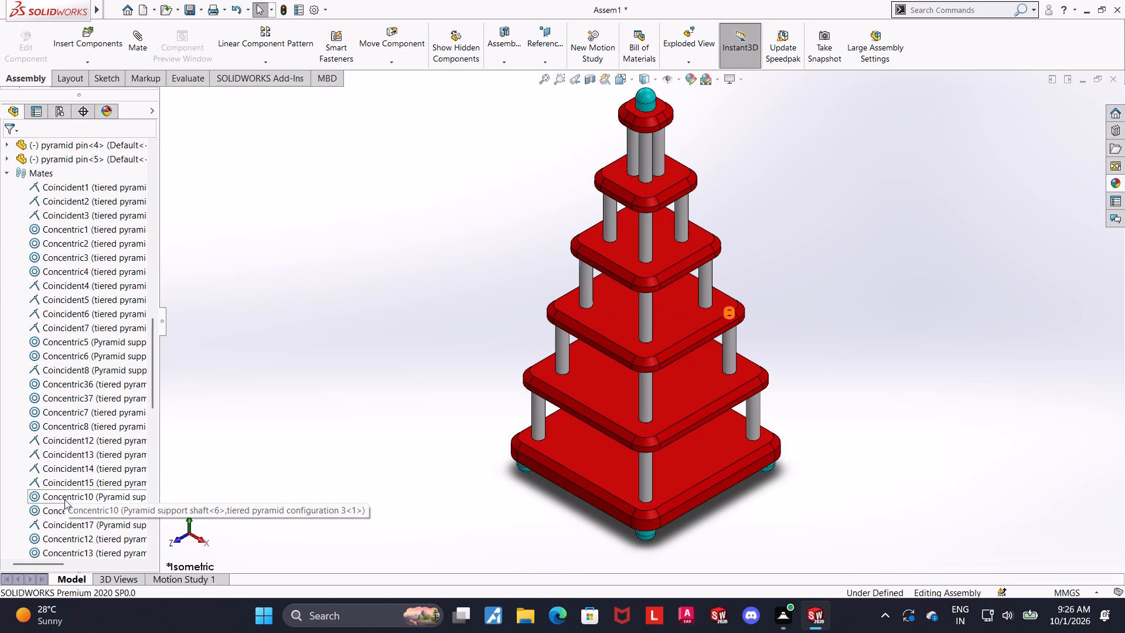
pyautogui.scroll(-1, 57, 523)
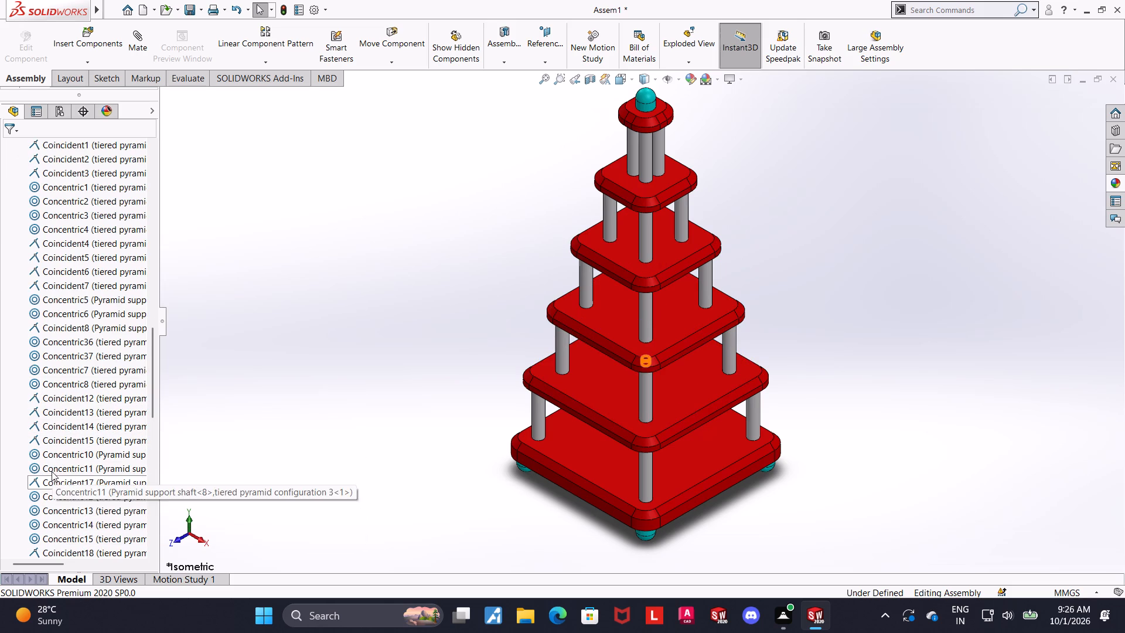
pyautogui.scroll(-1, 52, 481)
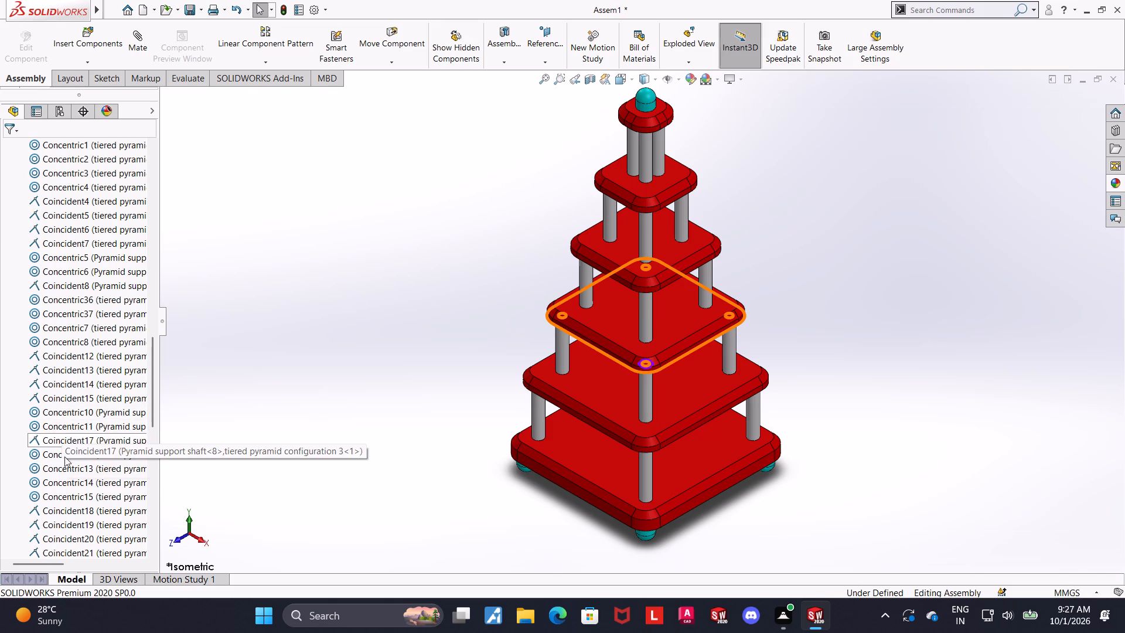
pyautogui.scroll(-1, 65, 494)
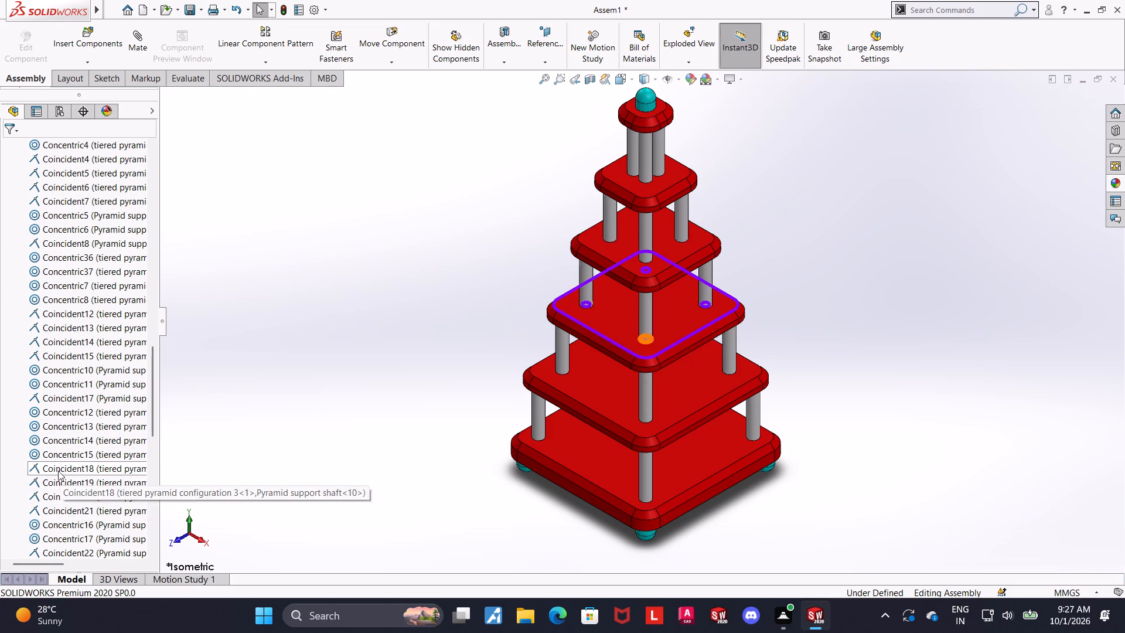
pyautogui.scroll(-1, 59, 502)
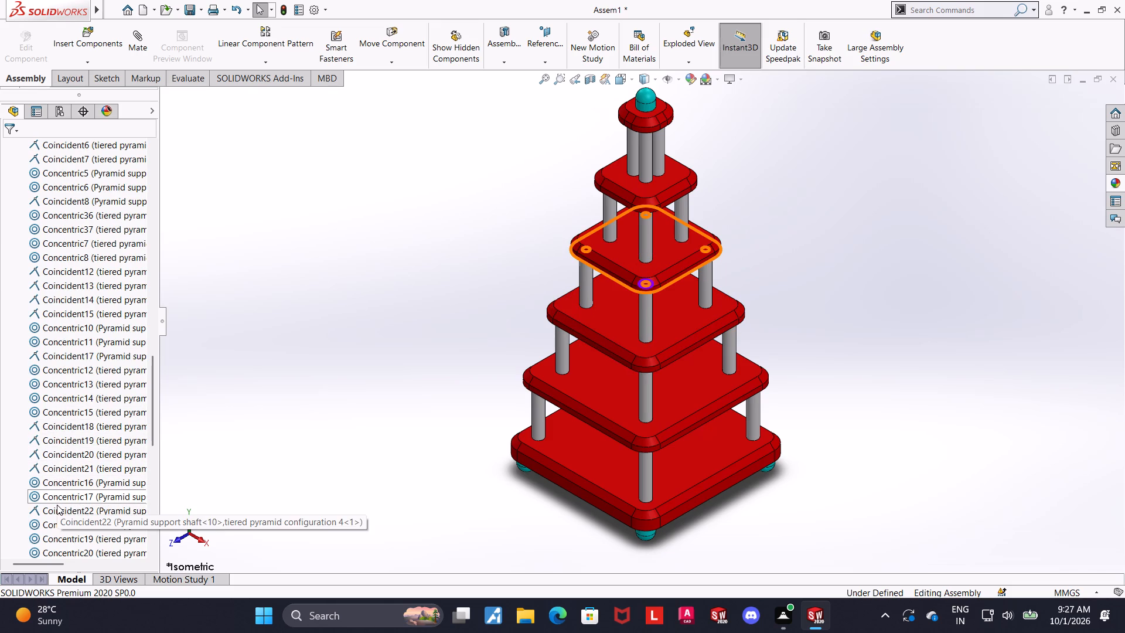
pyautogui.scroll(-1, 59, 505)
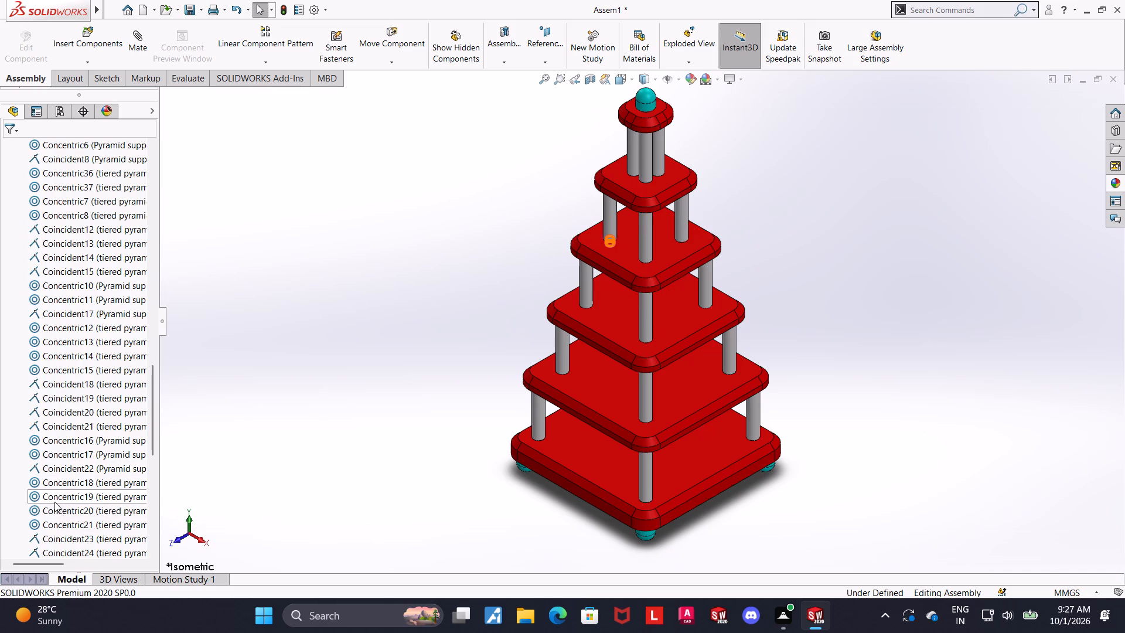
pyautogui.scroll(-2, 54, 516)
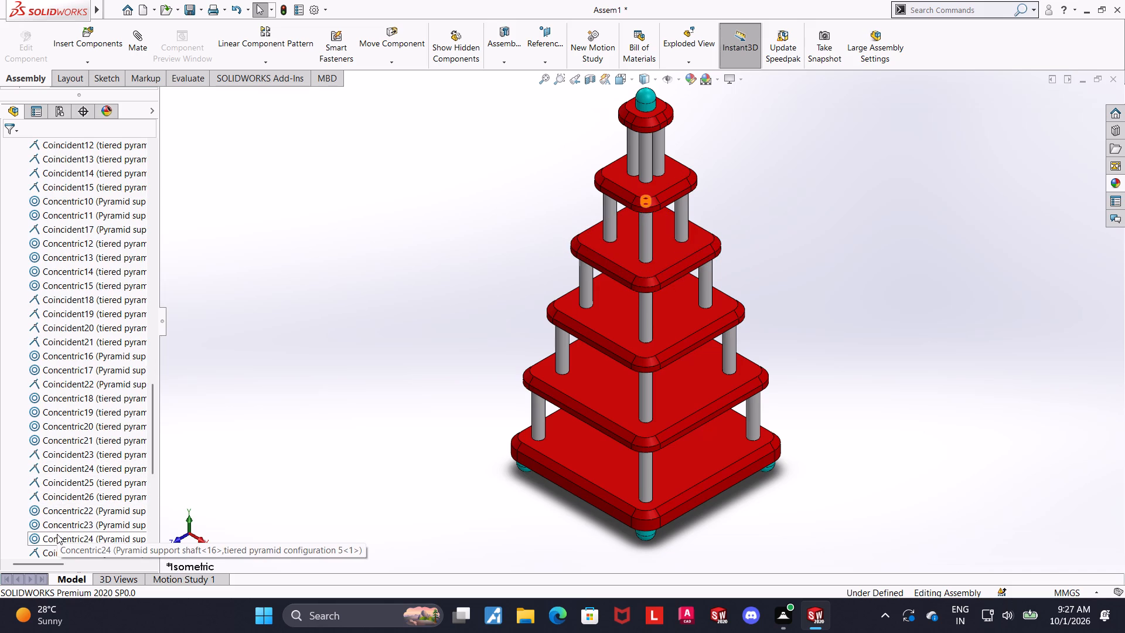
pyautogui.scroll(-1, 57, 534)
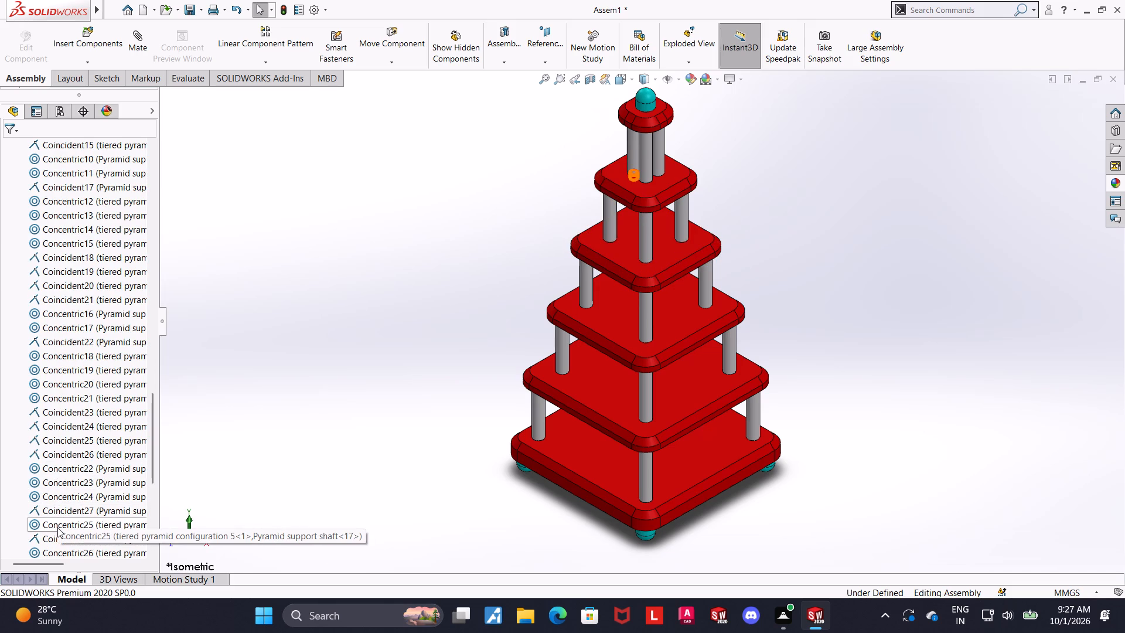
pyautogui.rightClick(57, 535)
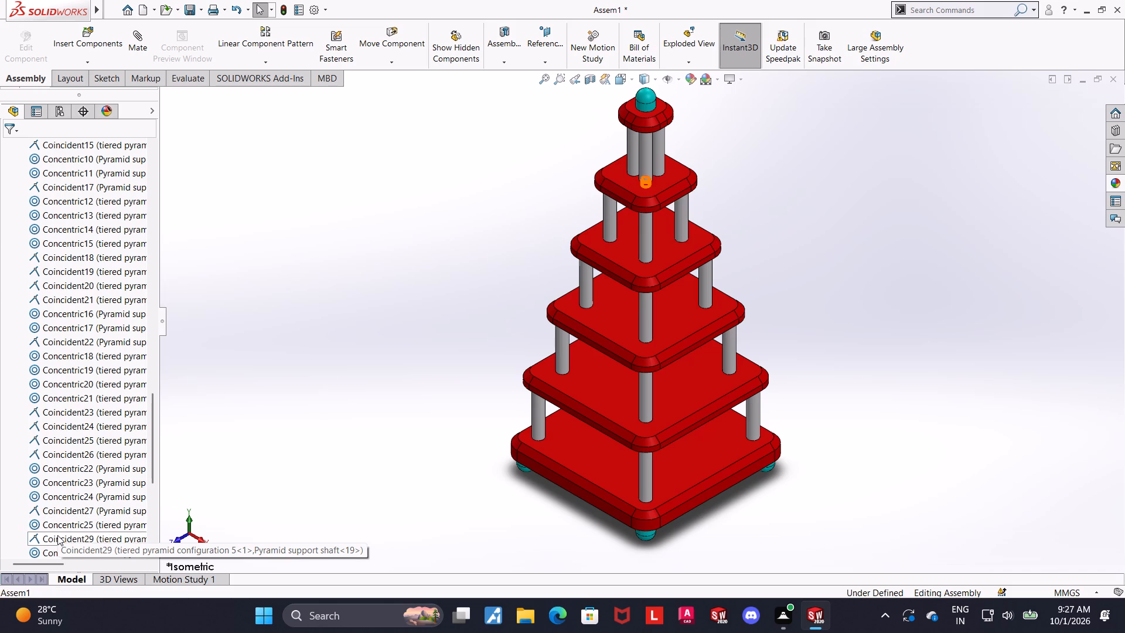
pyautogui.click(67, 363)
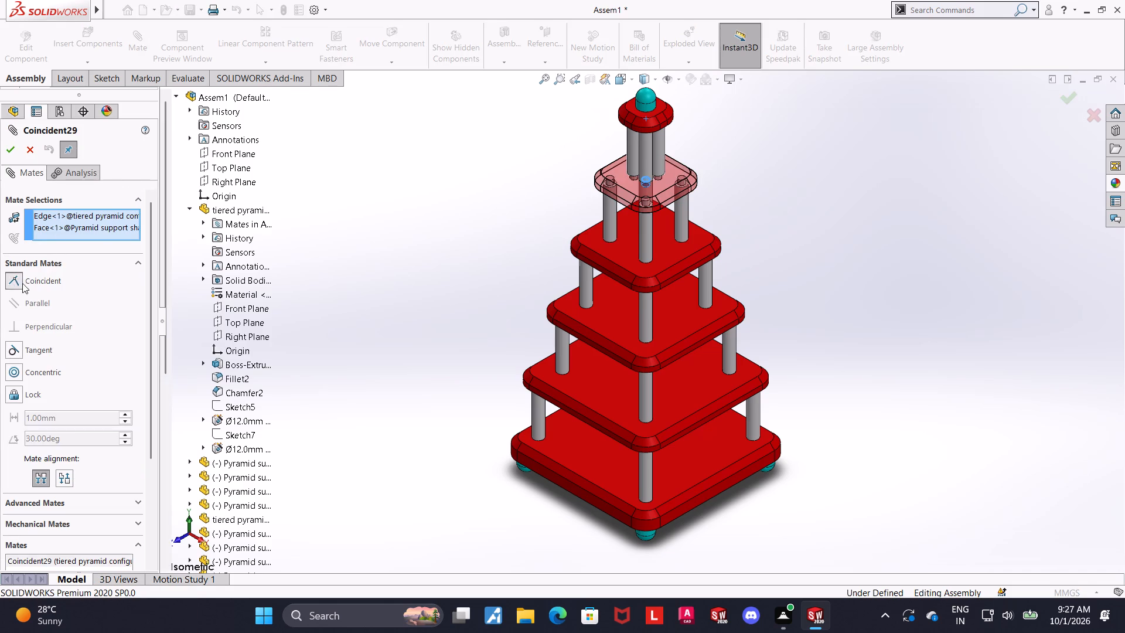
pyautogui.click(18, 368)
pyautogui.click(9, 153)
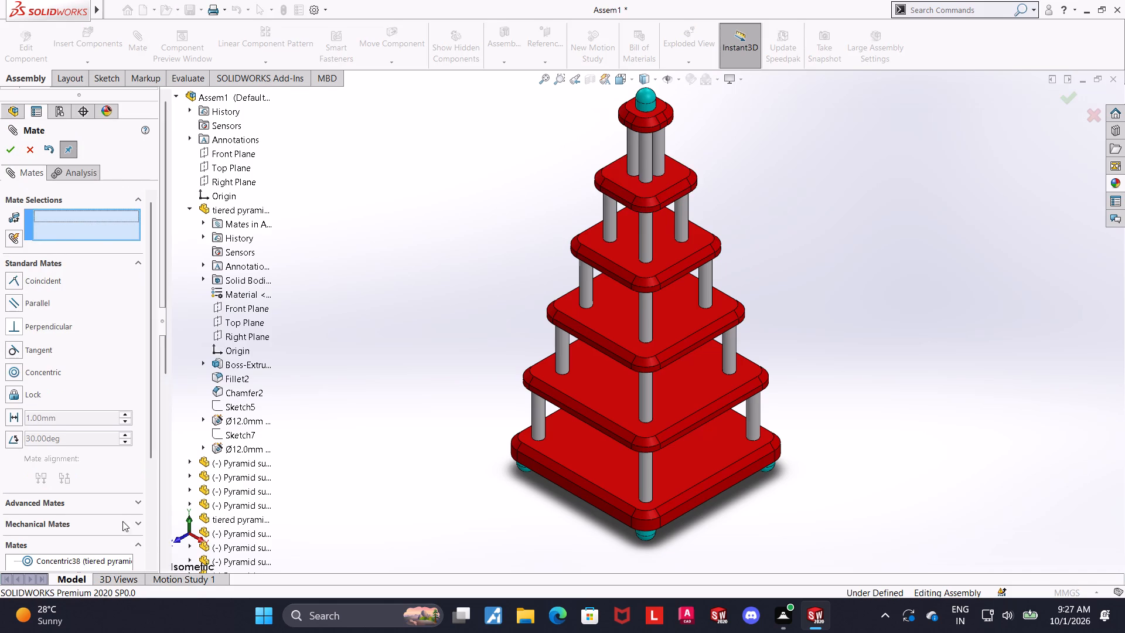
pyautogui.click(29, 154)
# Review the remaining mates to the end of the list and examine the whole pyramid assembly in isometric view.
pyautogui.scroll(-12, 120, 400)
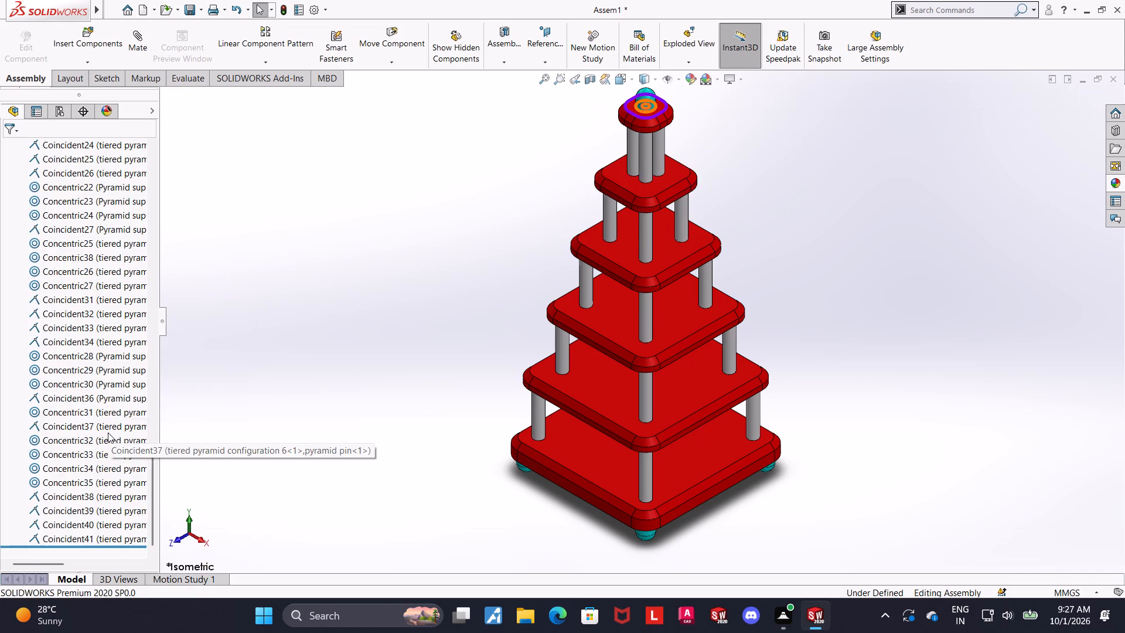
pyautogui.scroll(-2, 108, 433)
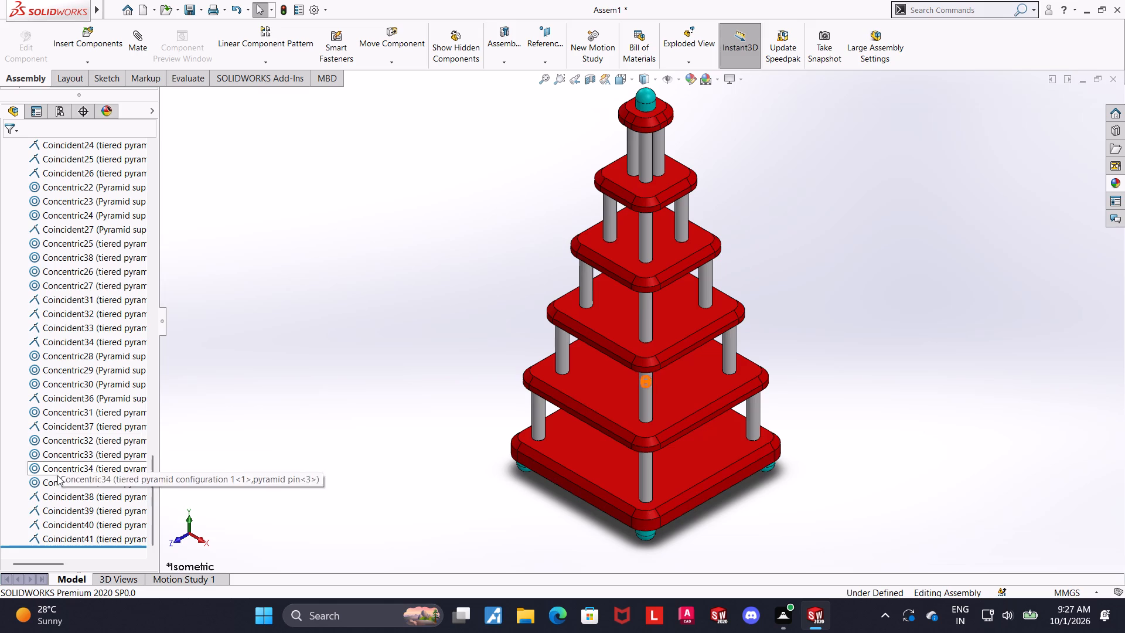
pyautogui.scroll(4, 287, 413)
pyautogui.scroll(-1, 759, 397)
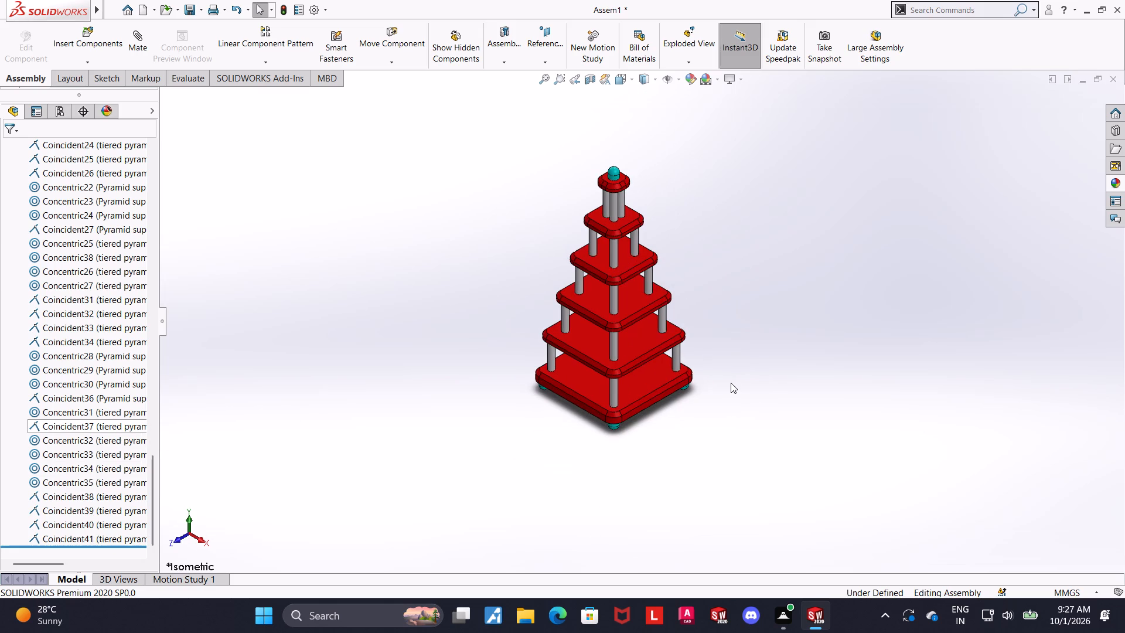
pyautogui.hotkey('ctrl', '7')
pyautogui.scroll(-1, 656, 495)
pyautogui.scroll(1, 653, 211)
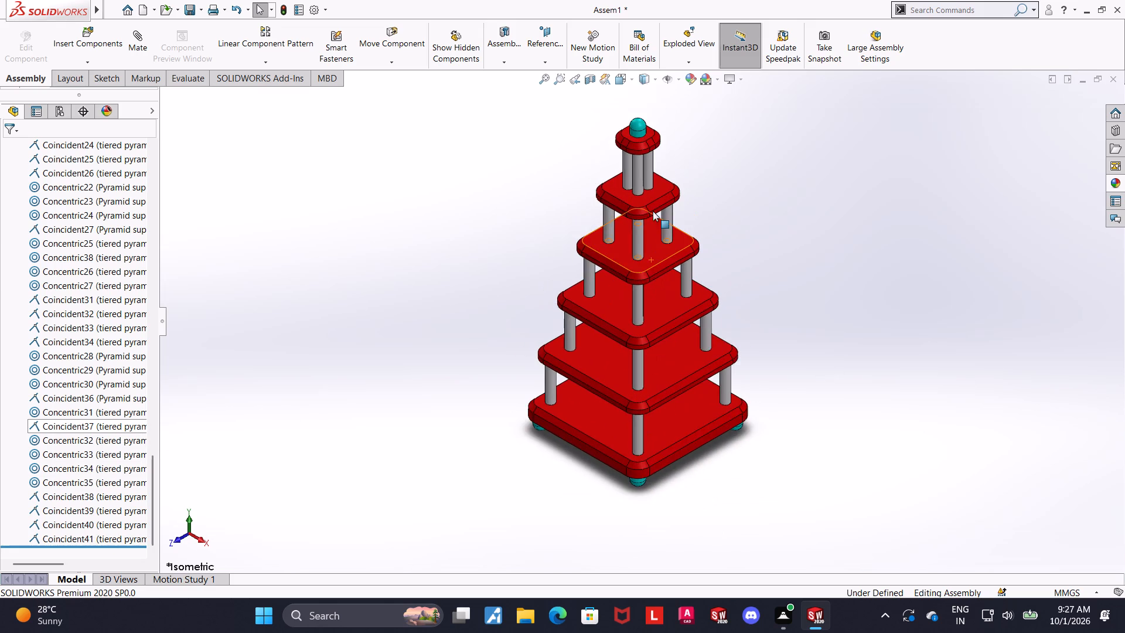
pyautogui.scroll(-1, 645, 188)
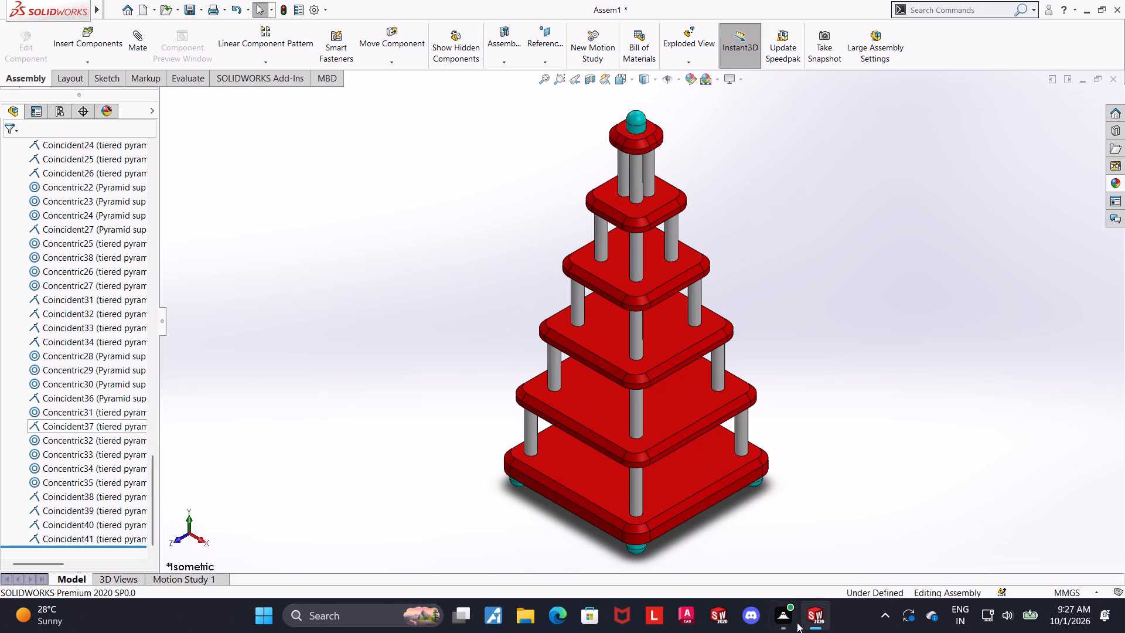
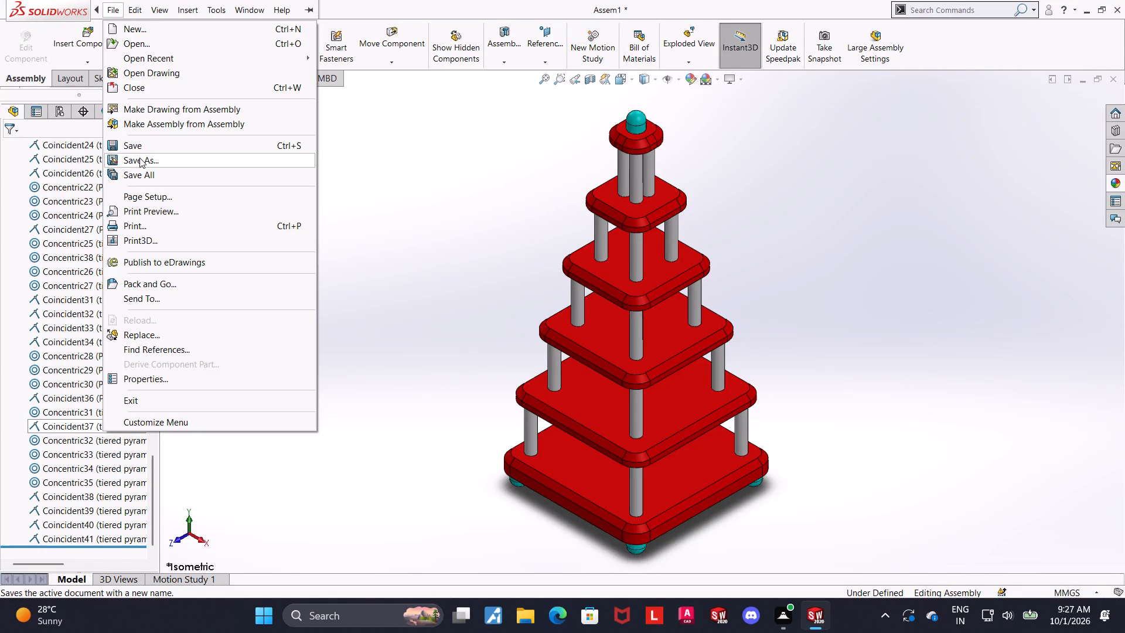
# Save the assembly under the name tiered pyramid display stand, together with all its modified components.
pyautogui.click(139, 158)
pyautogui.write('tiered pyramid display stand')
pyautogui.press('space')
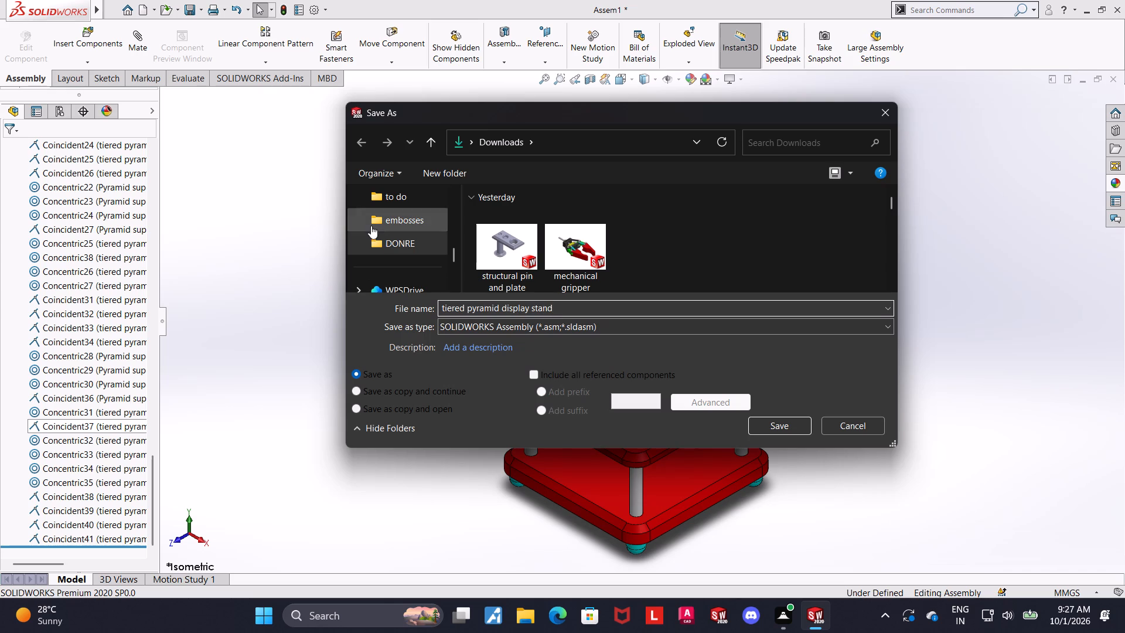
pyautogui.click(791, 428)
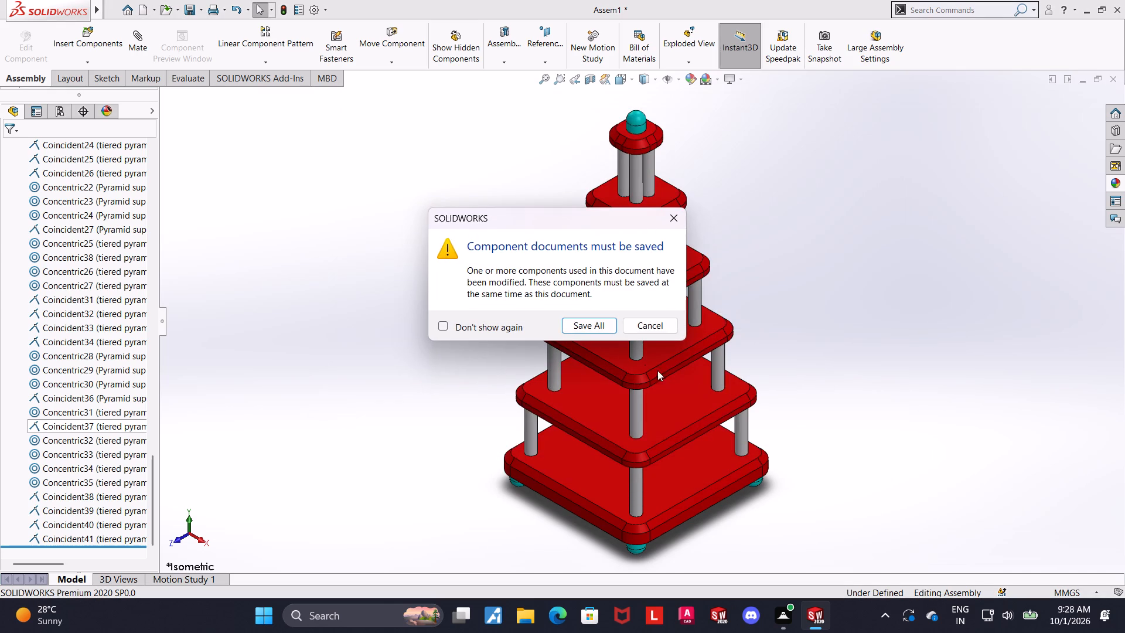
pyautogui.click(599, 317)
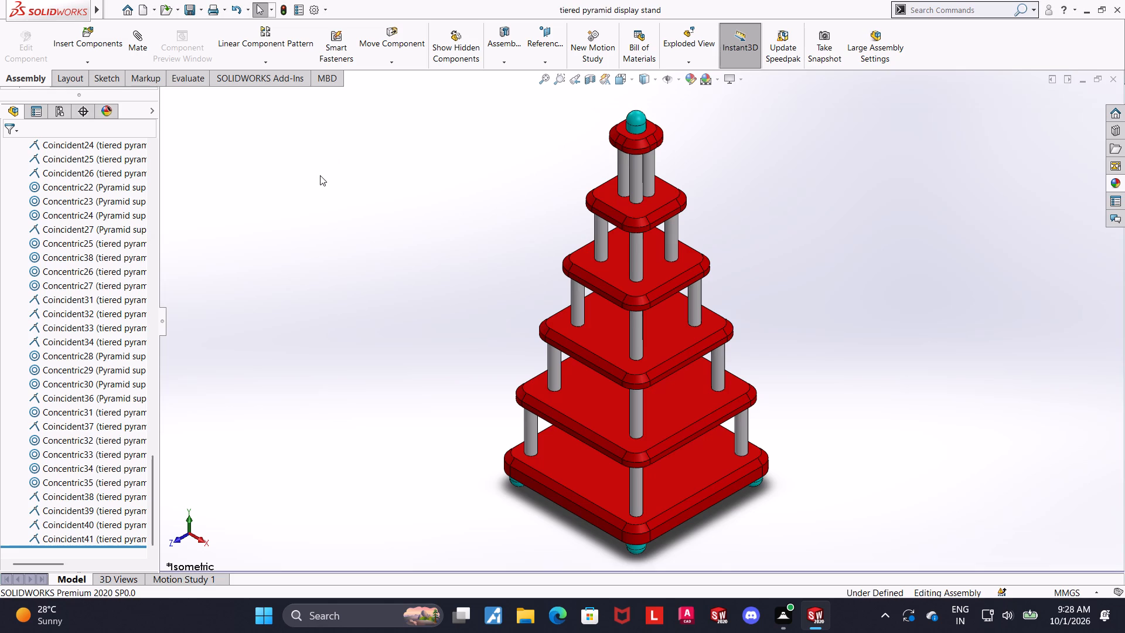
# Export the tiered pyramid display stand assembly as a PDF under the same name.
pyautogui.click(203, 9)
pyautogui.click(204, 45)
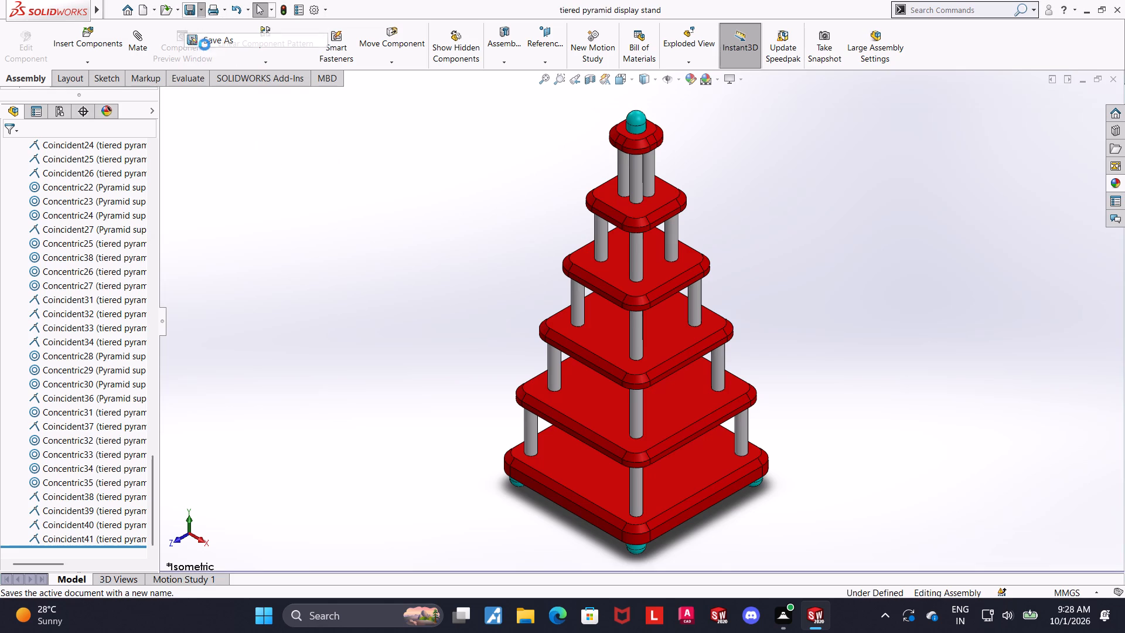
pyautogui.click(484, 332)
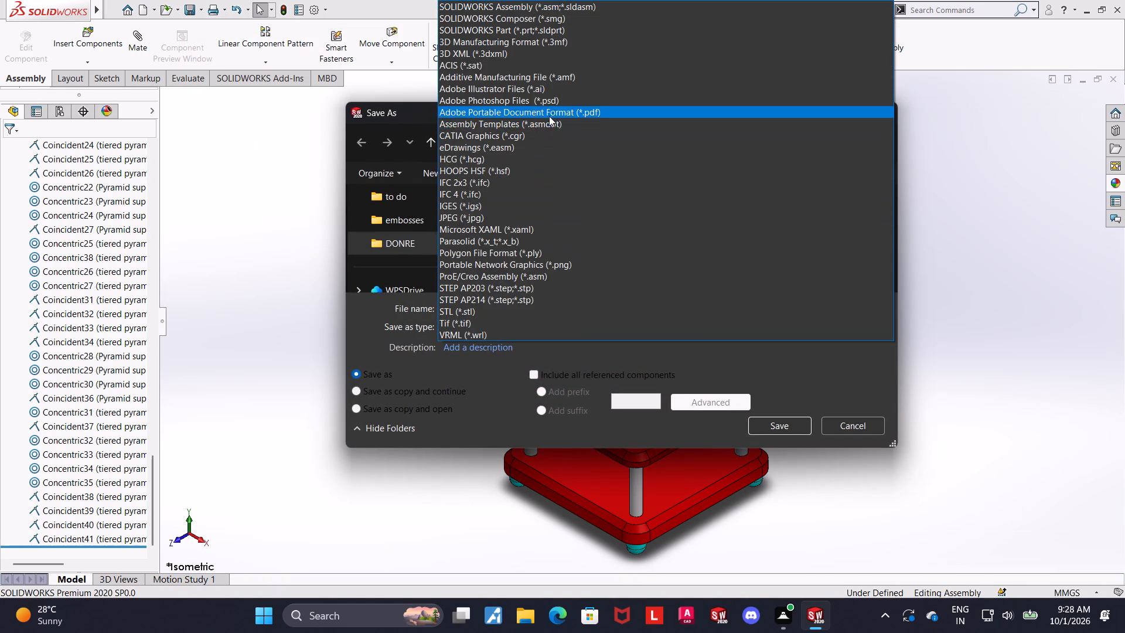
pyautogui.click(550, 111)
pyautogui.click(785, 457)
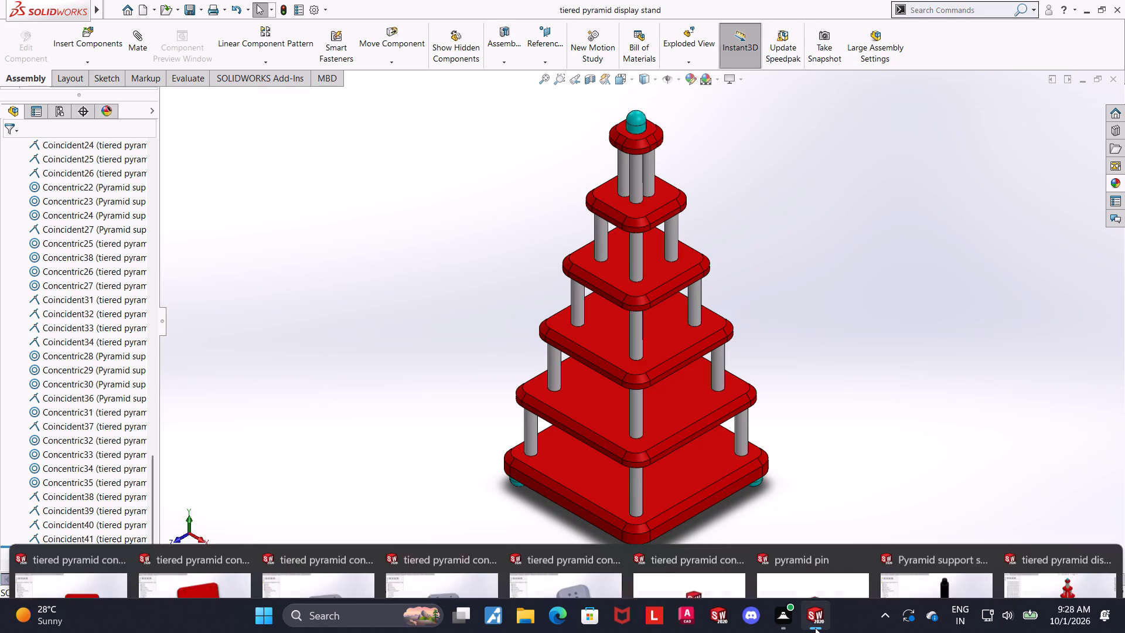
# Switch to the Pyramid support shaft part, set it to isometric view and export a PDF copy under its existing name.
pyautogui.click(977, 562)
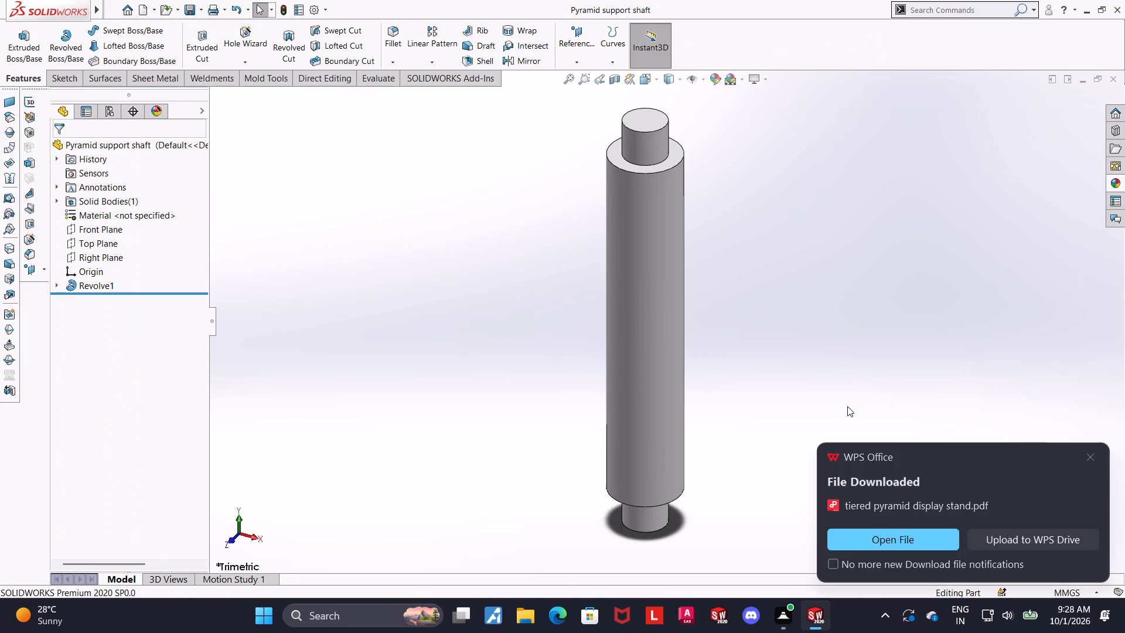
pyautogui.hotkey('ctrl', '7')
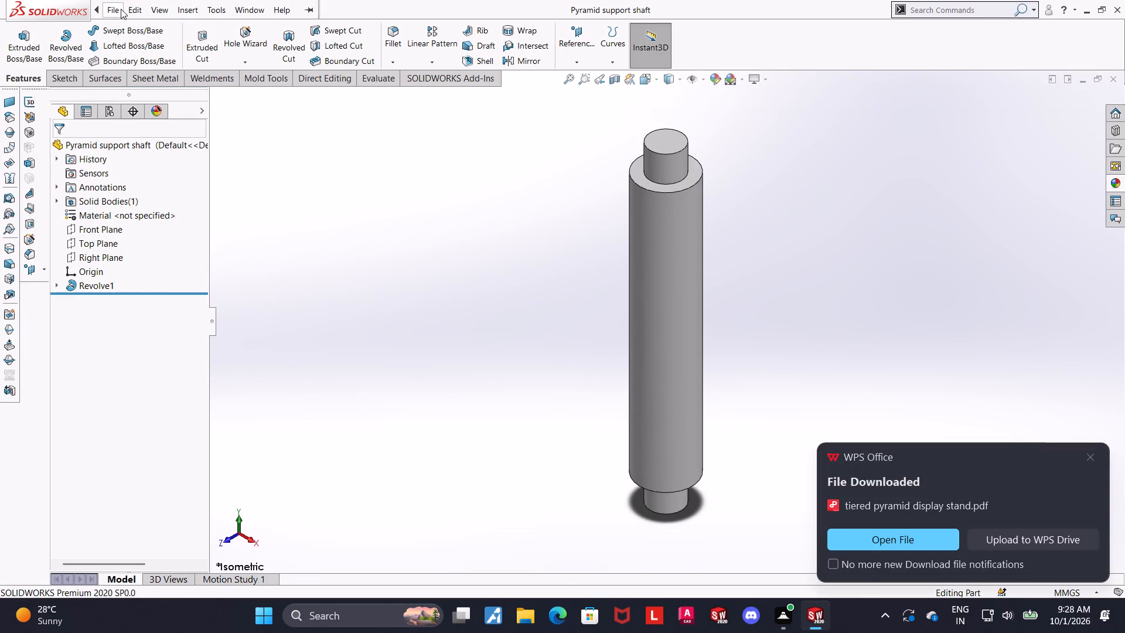
pyautogui.click(142, 156)
pyautogui.click(537, 304)
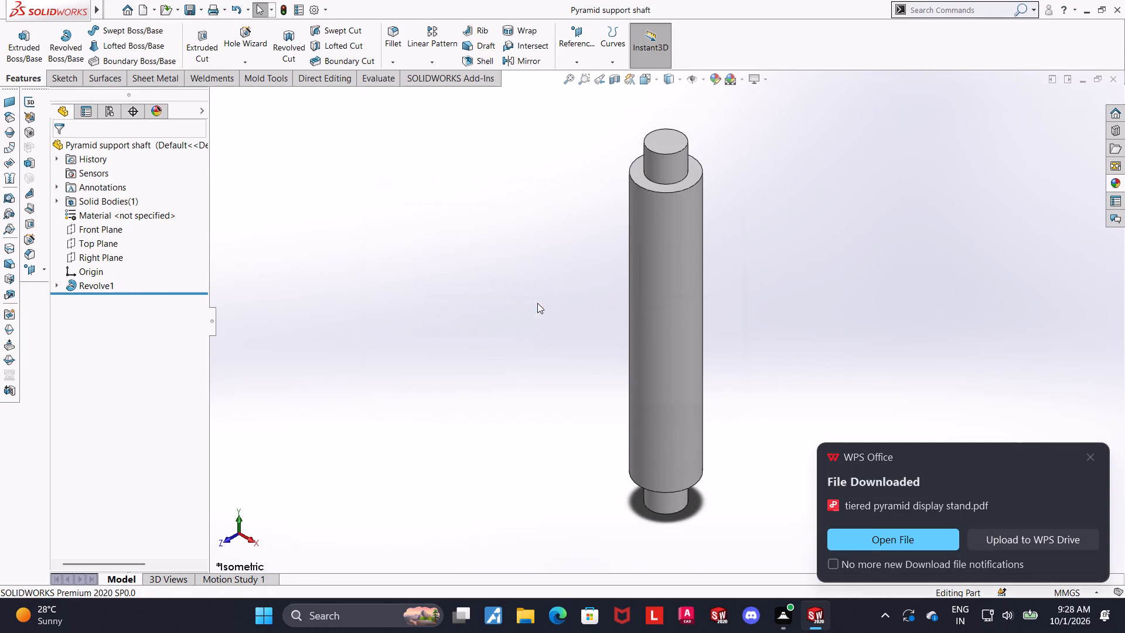
pyautogui.click(529, 329)
pyautogui.click(591, 89)
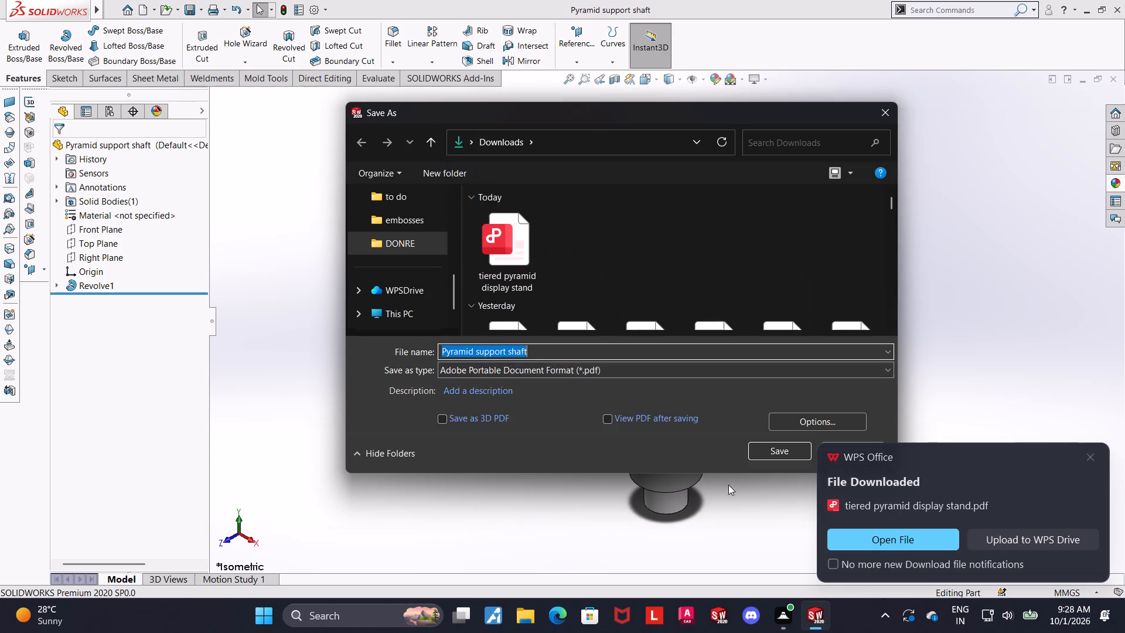
pyautogui.click(789, 451)
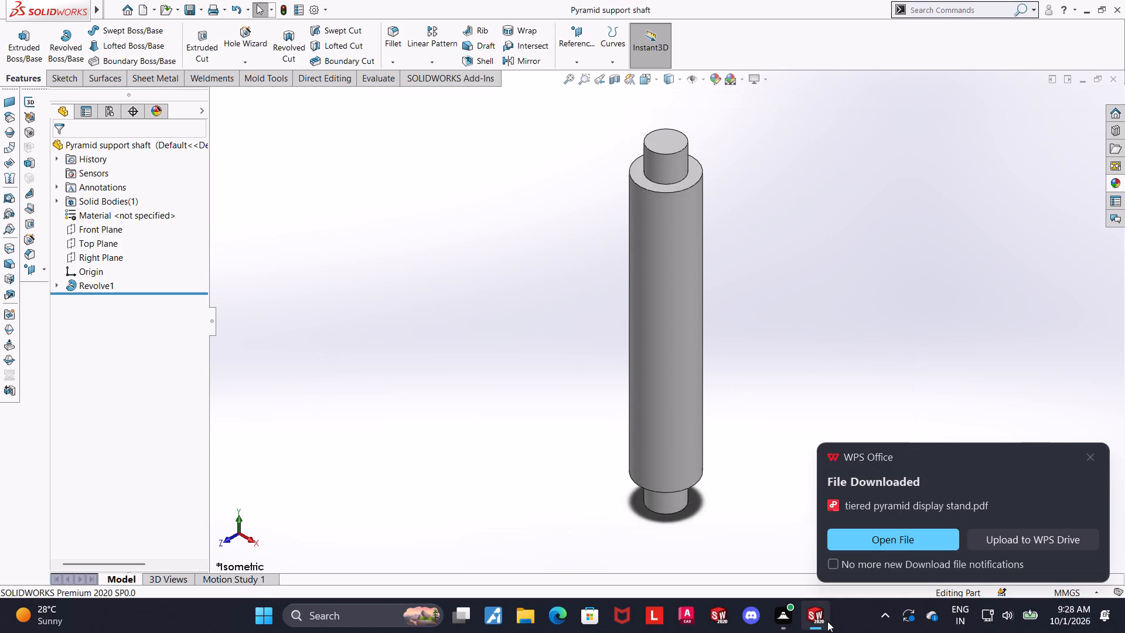
# Switch to the pyramid pin part, set it to isometric view and export a PDF copy under its existing name.
pyautogui.click(717, 552)
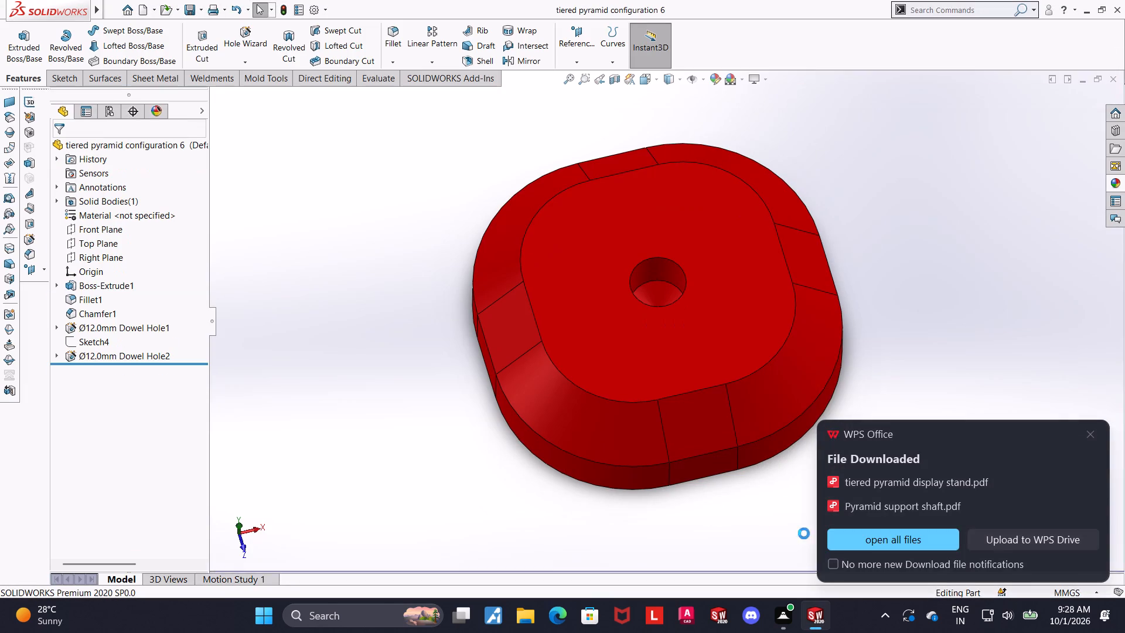
pyautogui.click(817, 560)
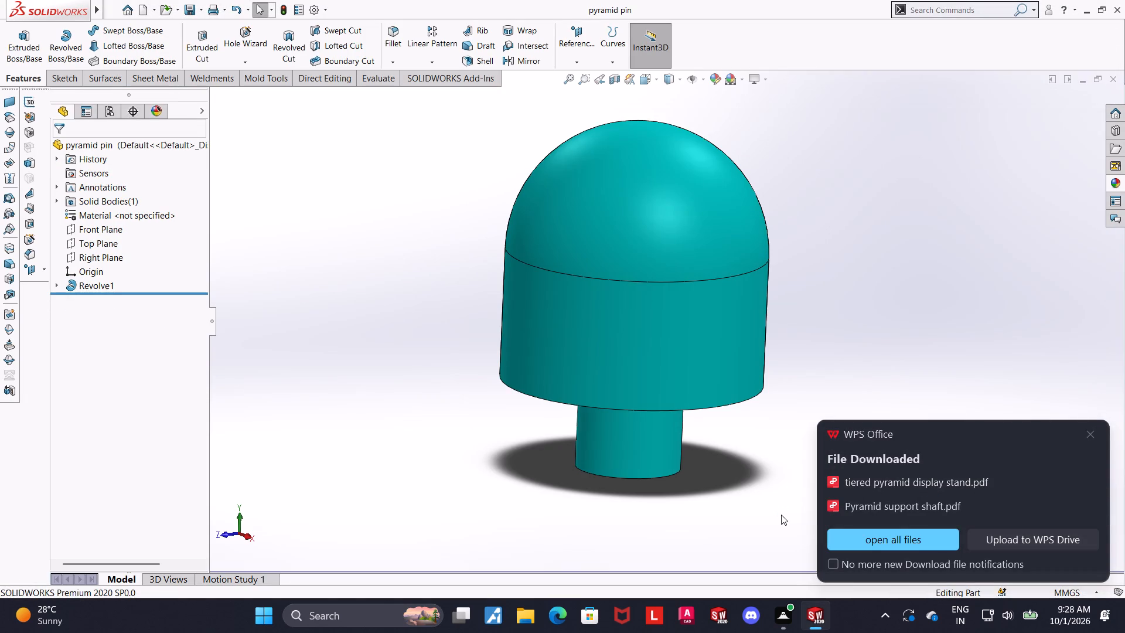
pyautogui.hotkey('ctrl', '7')
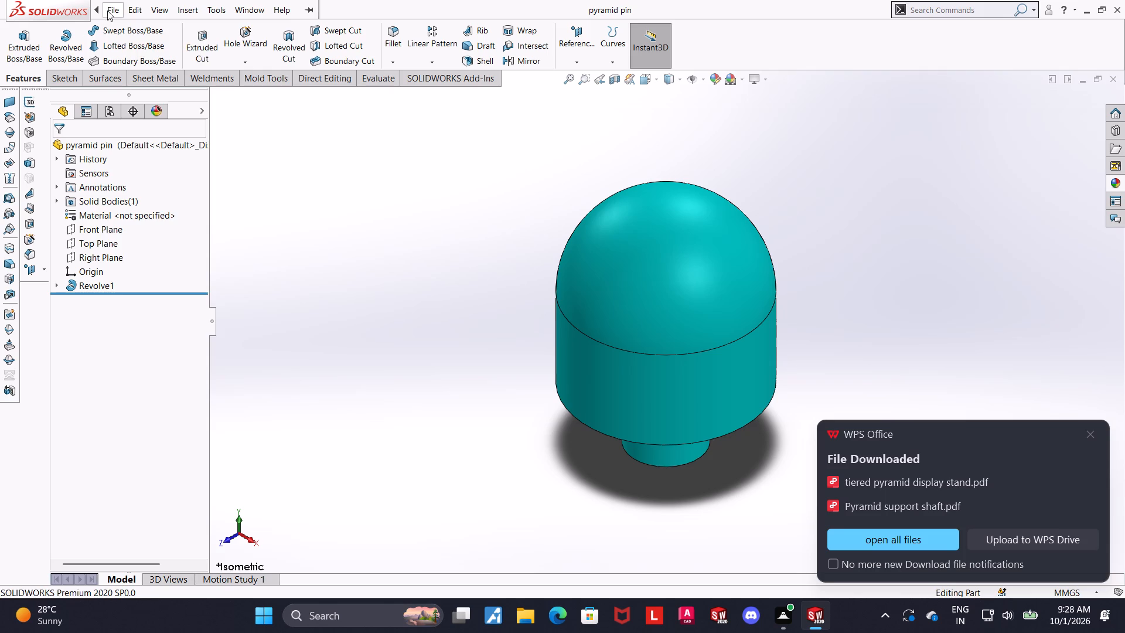
pyautogui.click(137, 158)
pyautogui.click(466, 285)
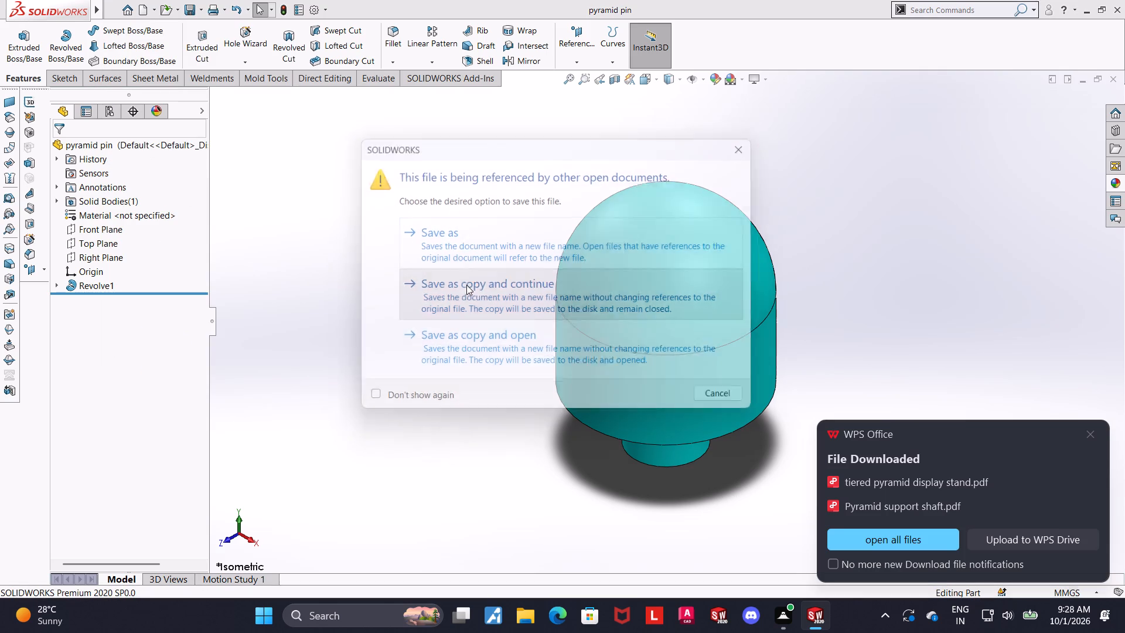
pyautogui.click(544, 325)
pyautogui.click(581, 87)
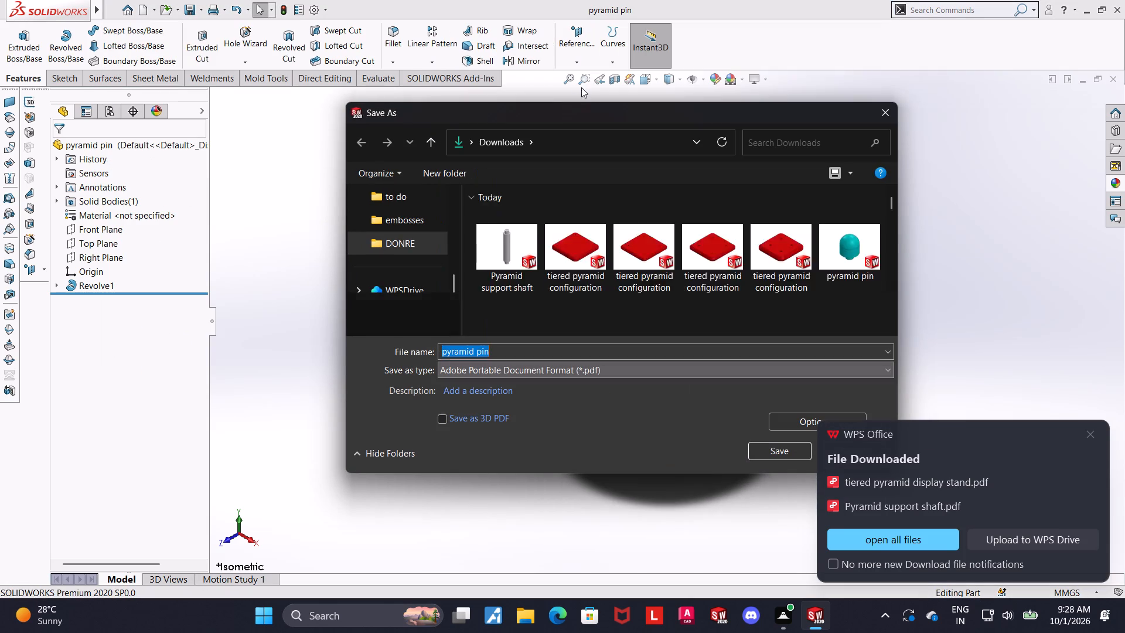
pyautogui.click(762, 447)
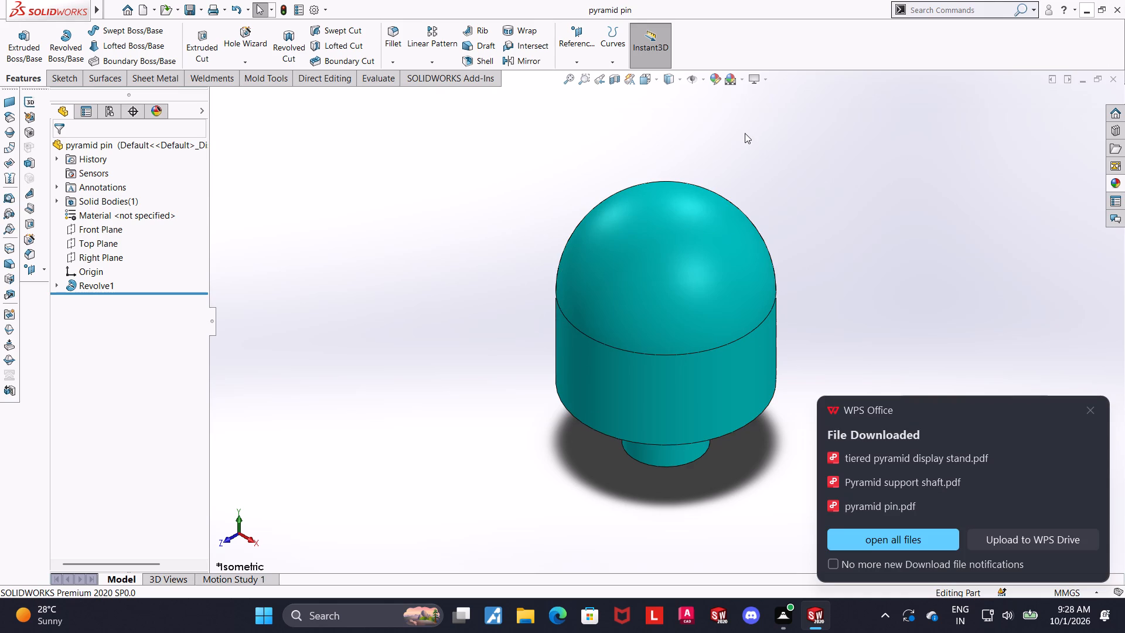
pyautogui.click(1092, 406)
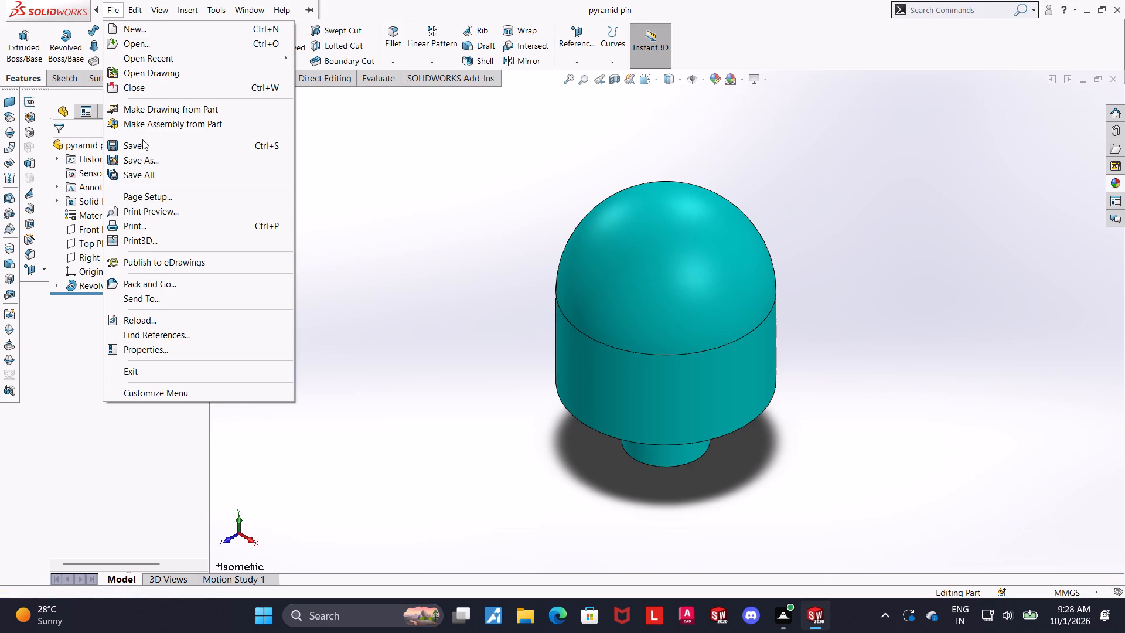
pyautogui.click(313, 186)
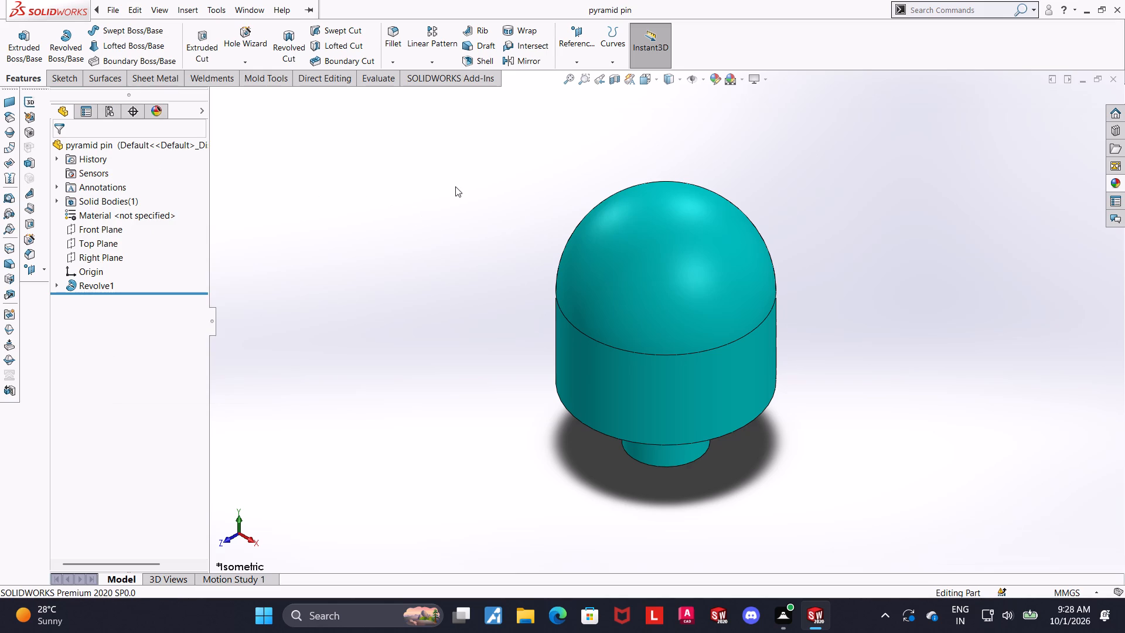
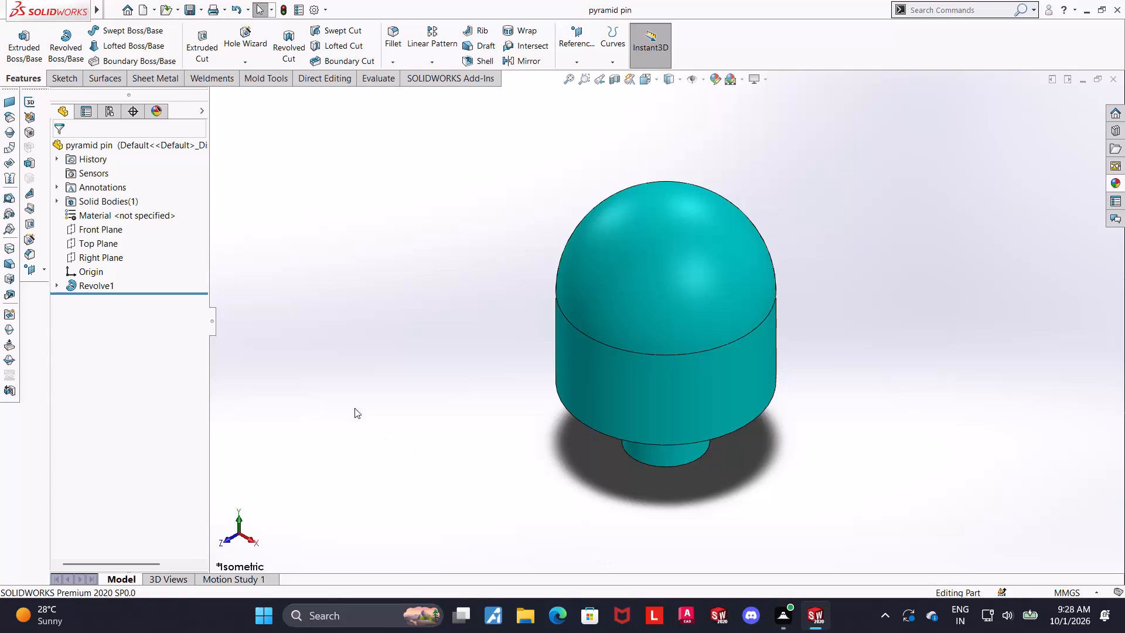
# Switch to the tiered pyramid configuration 6 part, set it to isometric view and export a PDF copy under its existing name.
pyautogui.click(873, 489)
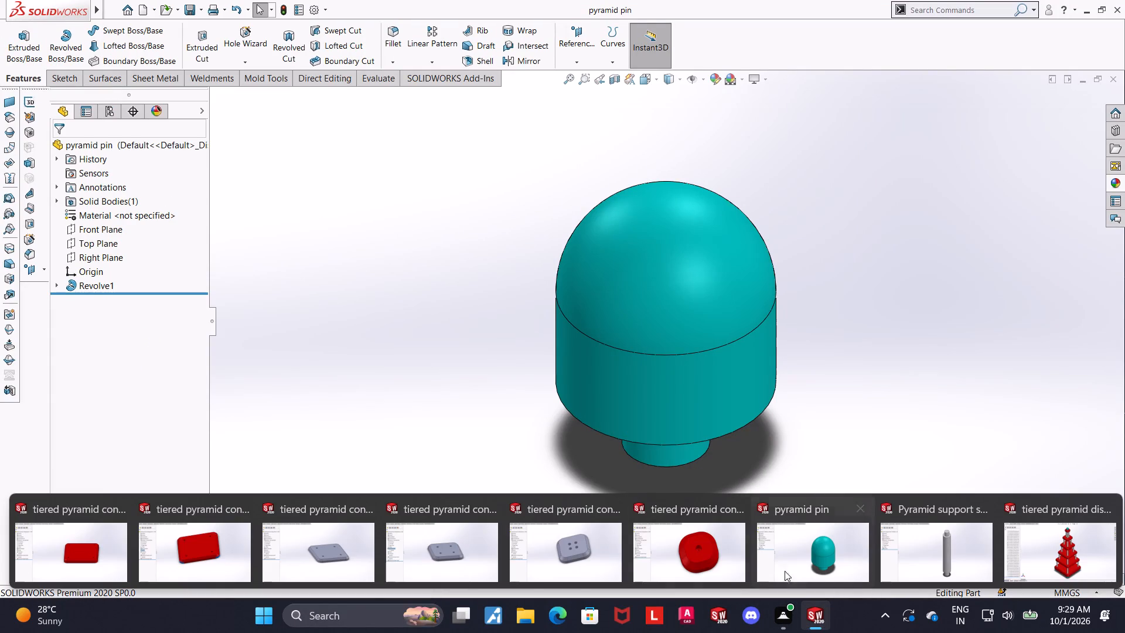
pyautogui.click(692, 542)
pyautogui.hotkey('ctrl', '7')
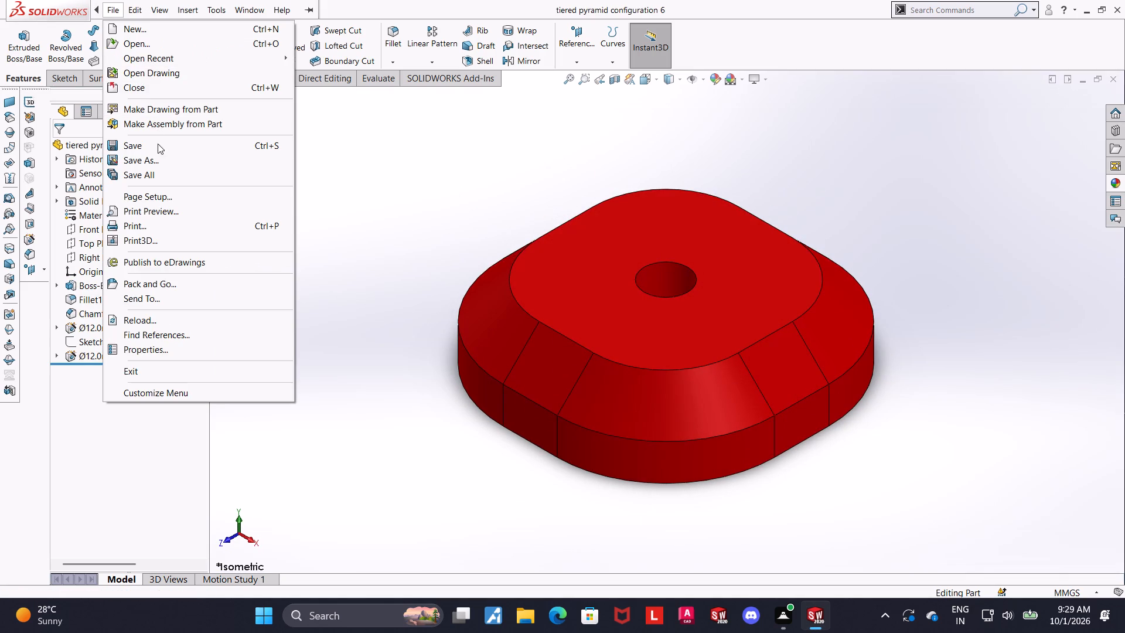
pyautogui.click(158, 165)
pyautogui.click(519, 284)
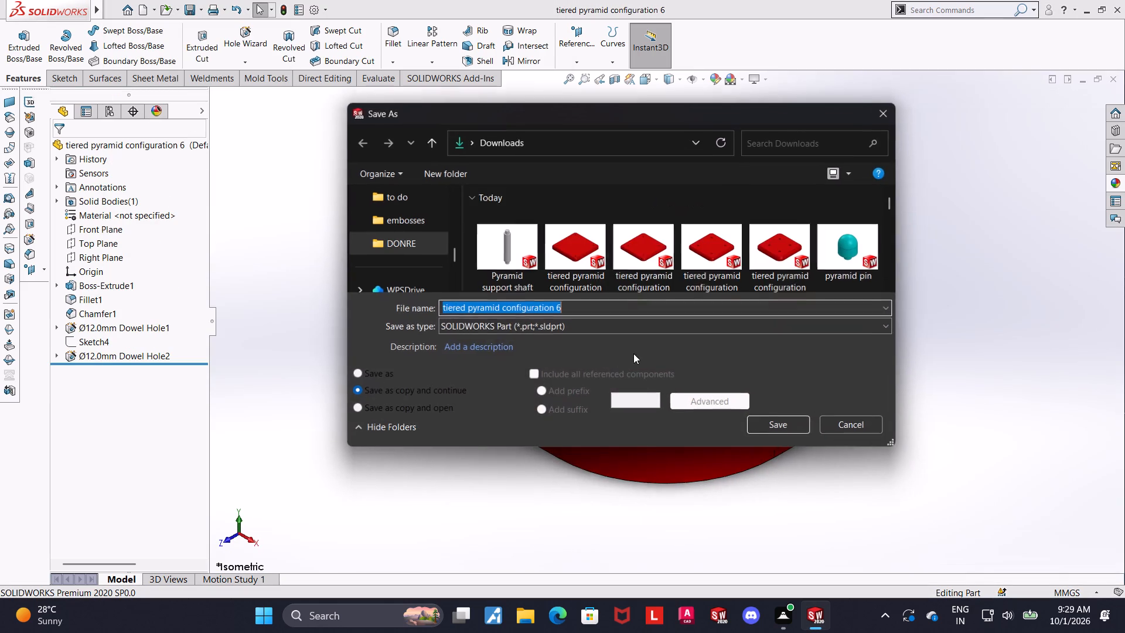
pyautogui.click(608, 328)
pyautogui.click(631, 87)
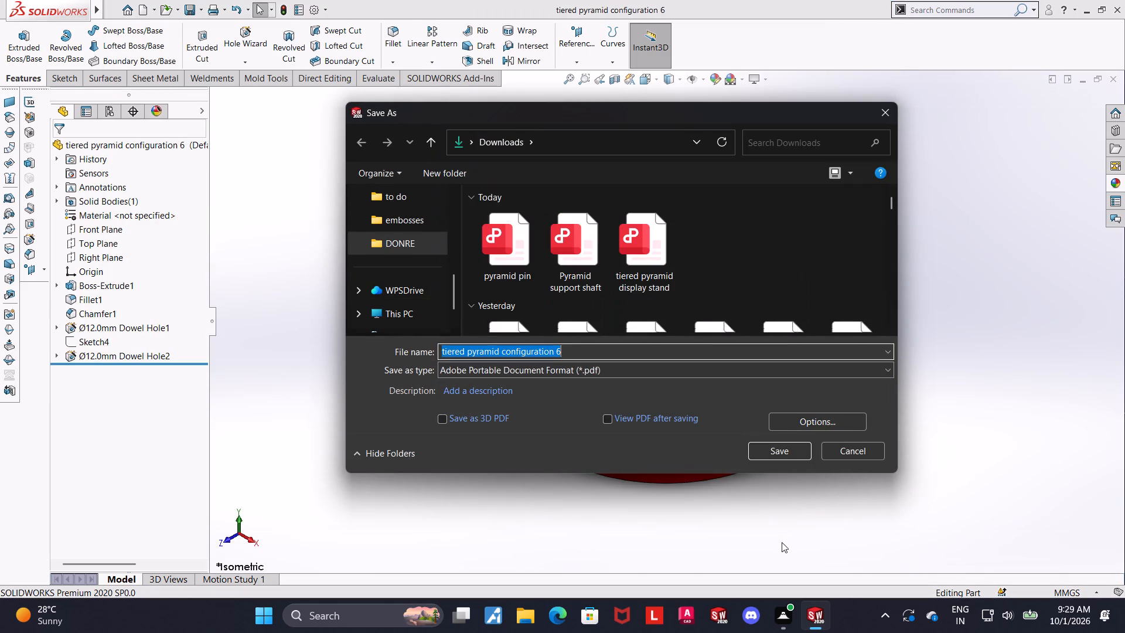
pyautogui.click(780, 454)
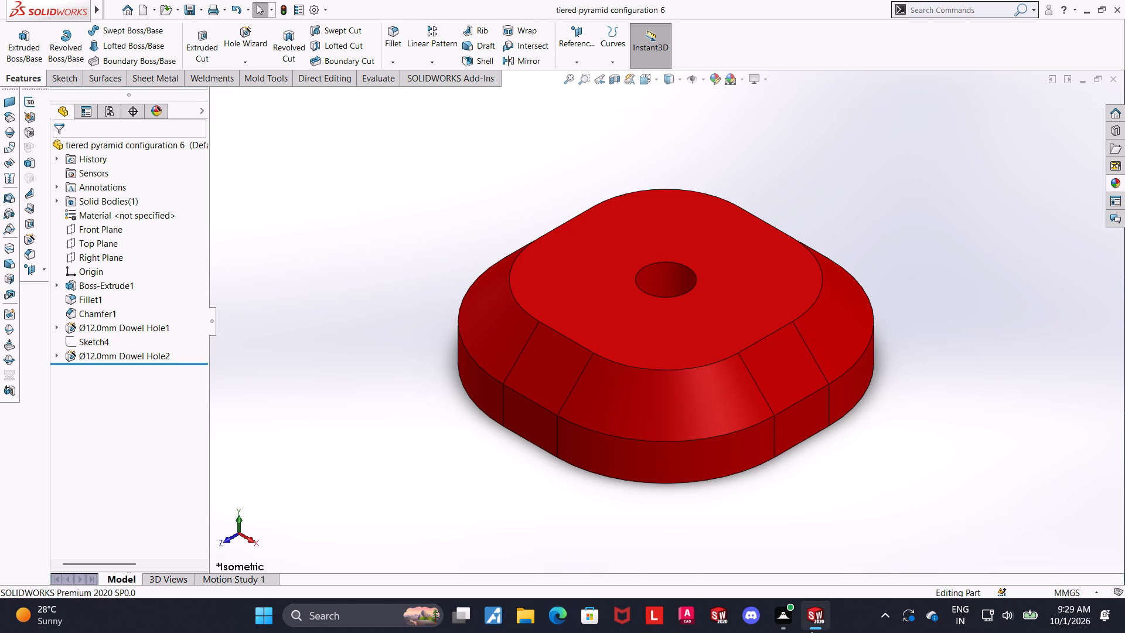
# Switch to the tiered pyramid configuration 5 part, set it to isometric view and export a PDF copy under its existing name.
pyautogui.click(570, 542)
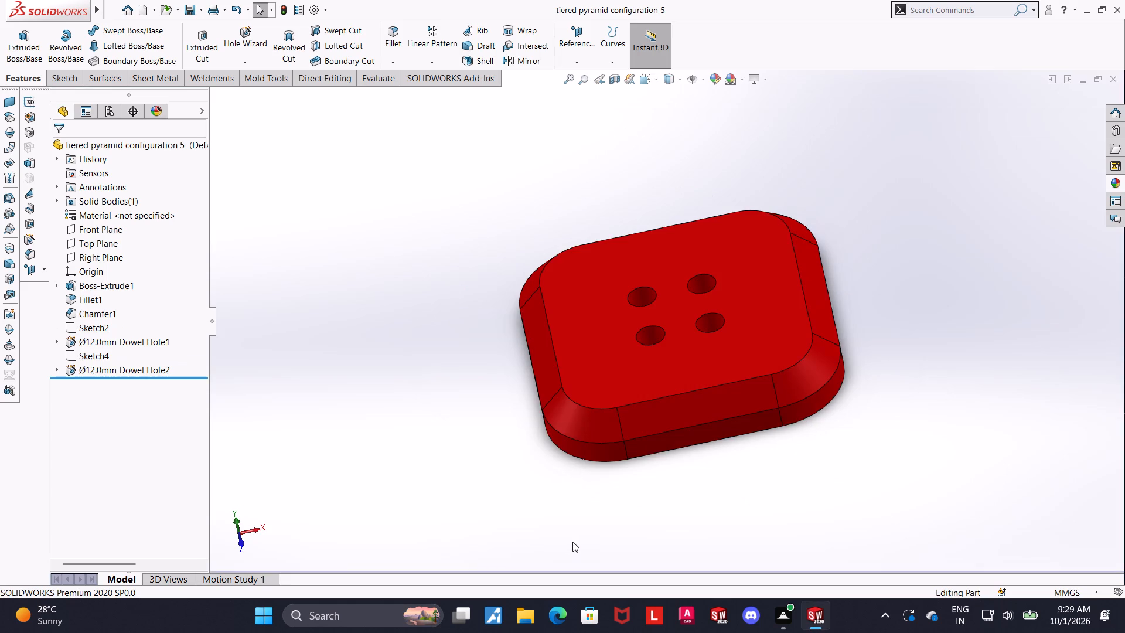
pyautogui.hotkey('ctrl', '7')
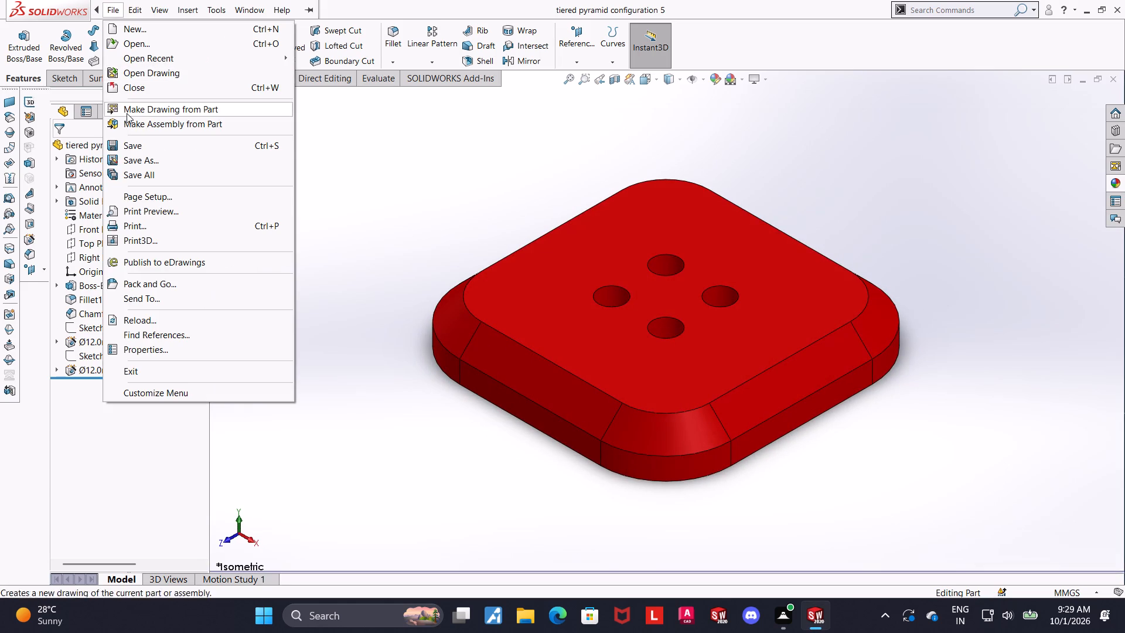
pyautogui.click(137, 155)
pyautogui.click(602, 291)
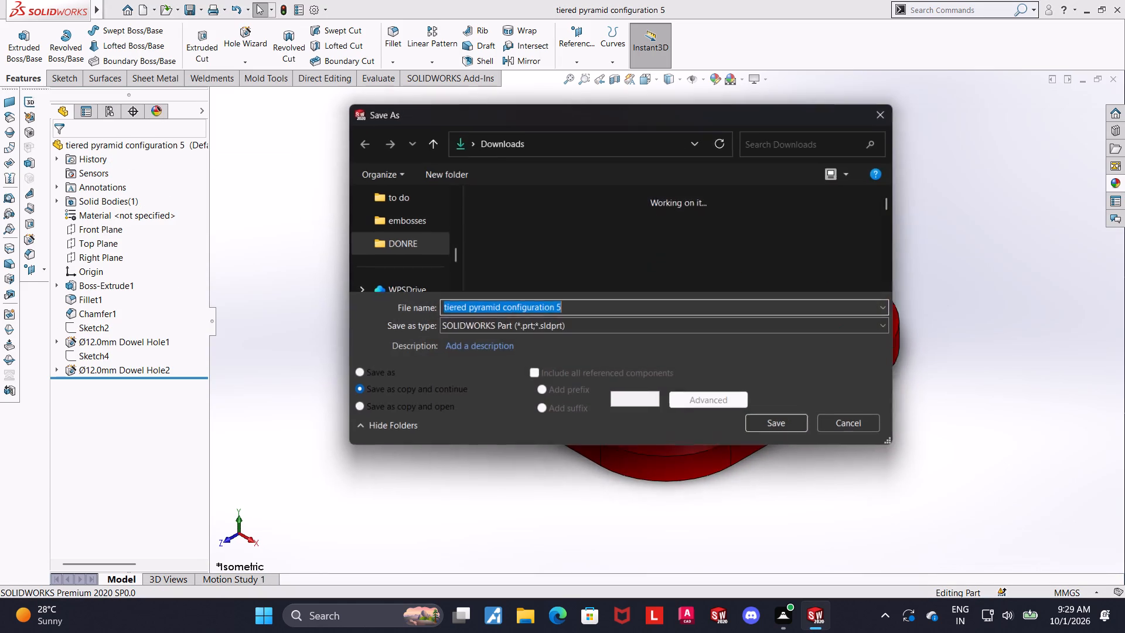
pyautogui.click(553, 326)
pyautogui.click(595, 89)
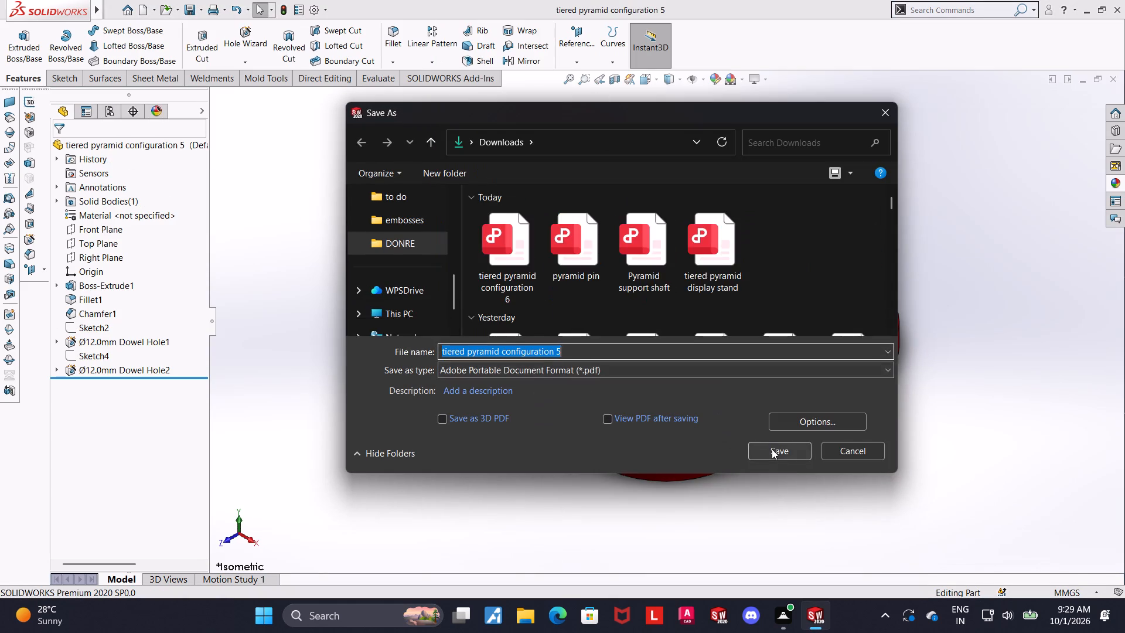
pyautogui.click(772, 449)
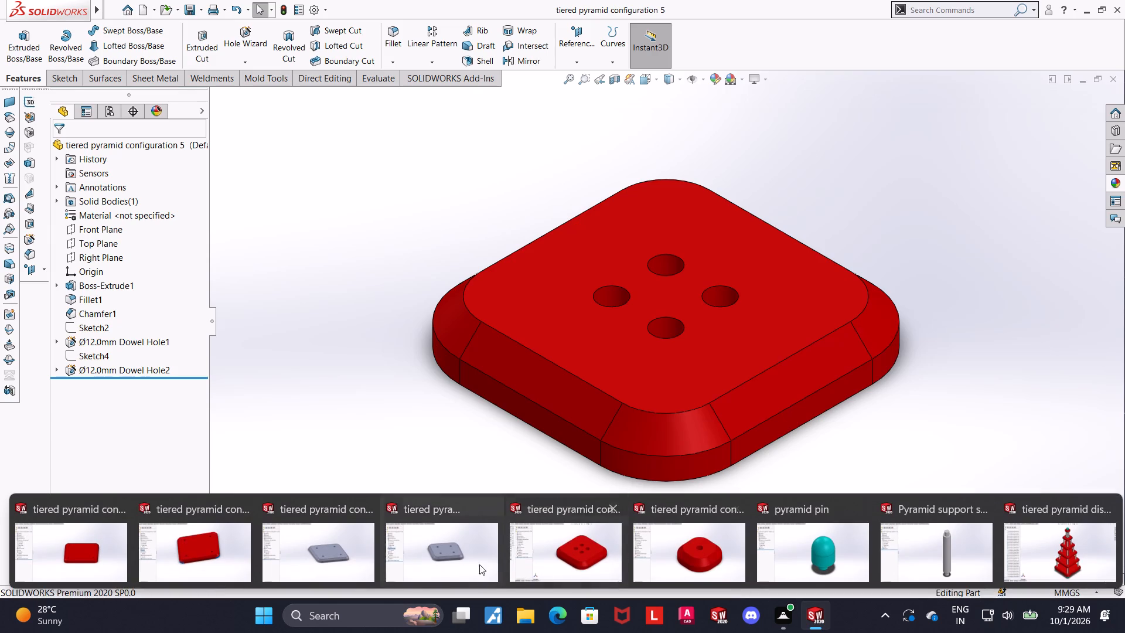
# Switch to the tiered pyramid configuration 4 part, set it to isometric view and export a PDF copy under its existing name.
pyautogui.click(438, 556)
pyautogui.hotkey('ctrl', '7')
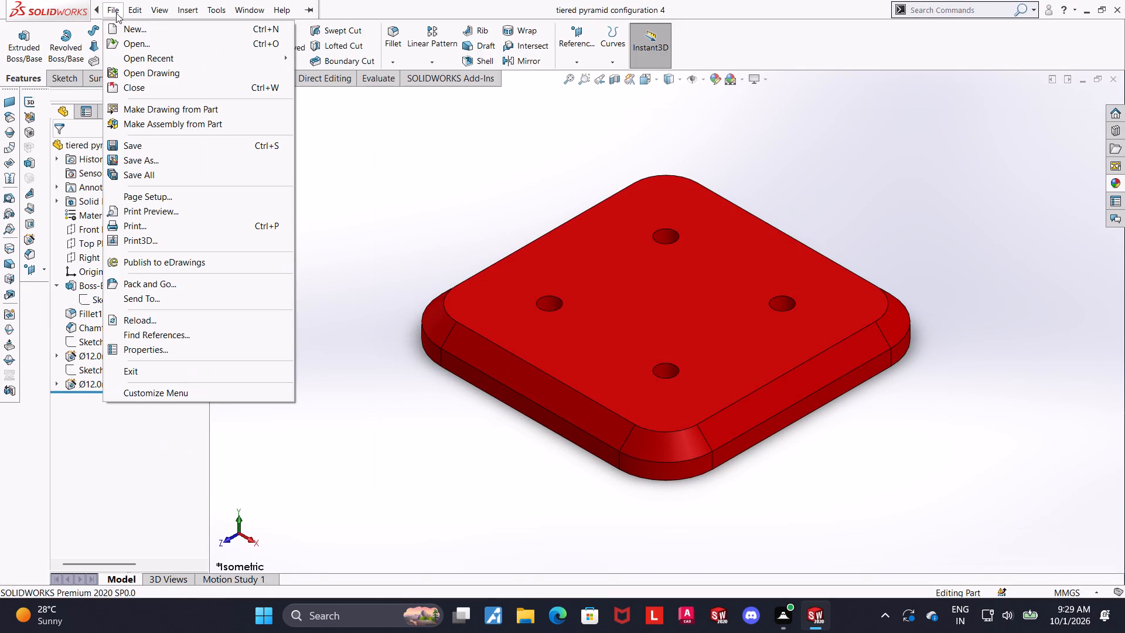
pyautogui.click(154, 164)
pyautogui.click(523, 291)
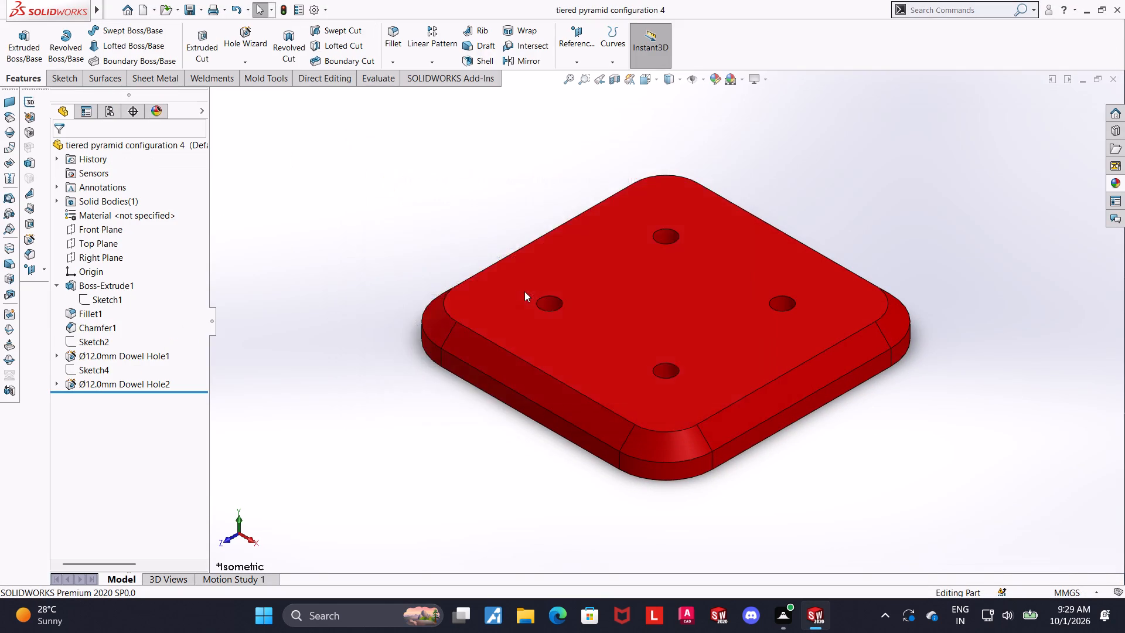
pyautogui.click(547, 323)
pyautogui.click(644, 84)
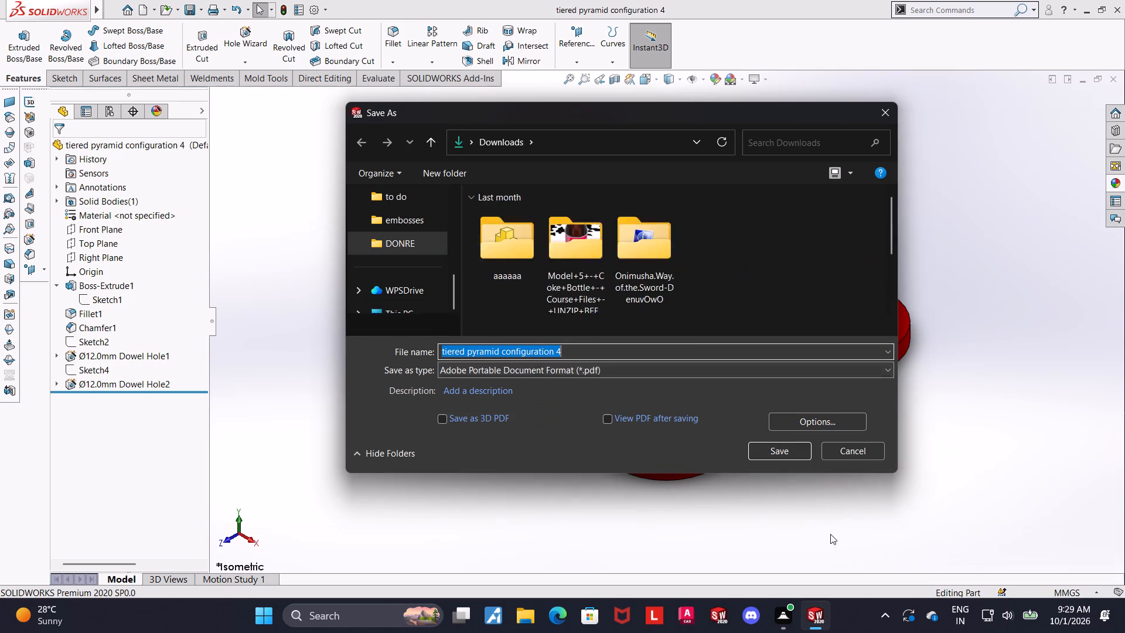
pyautogui.click(780, 448)
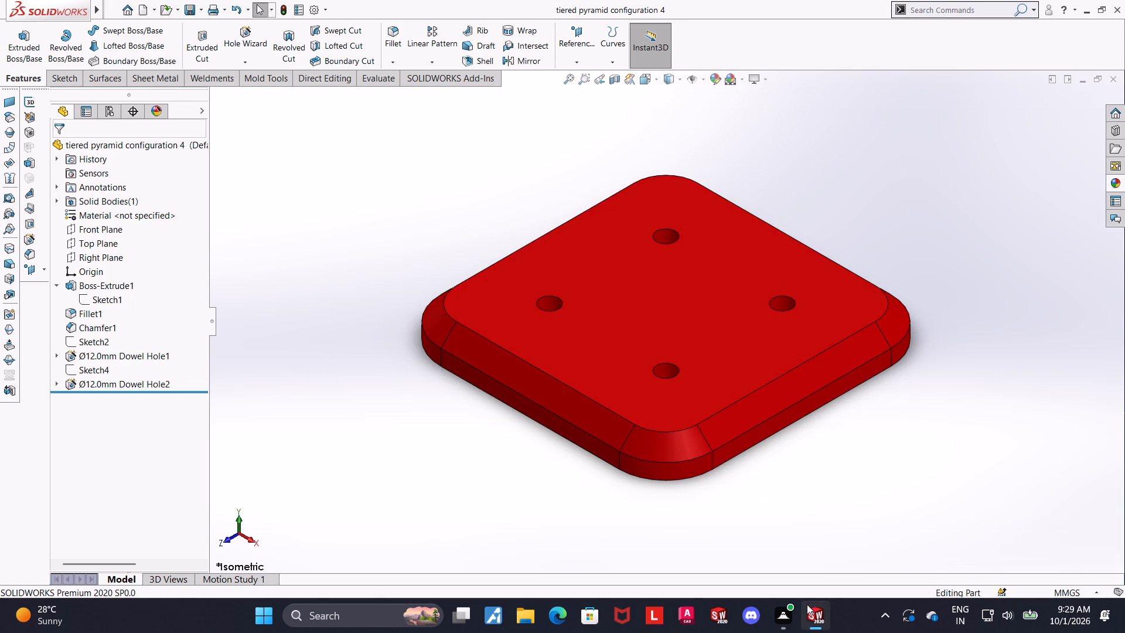
# Switch to the tiered pyramid configuration 3 part, set it to isometric view and export a PDF copy under its existing name.
pyautogui.click(362, 548)
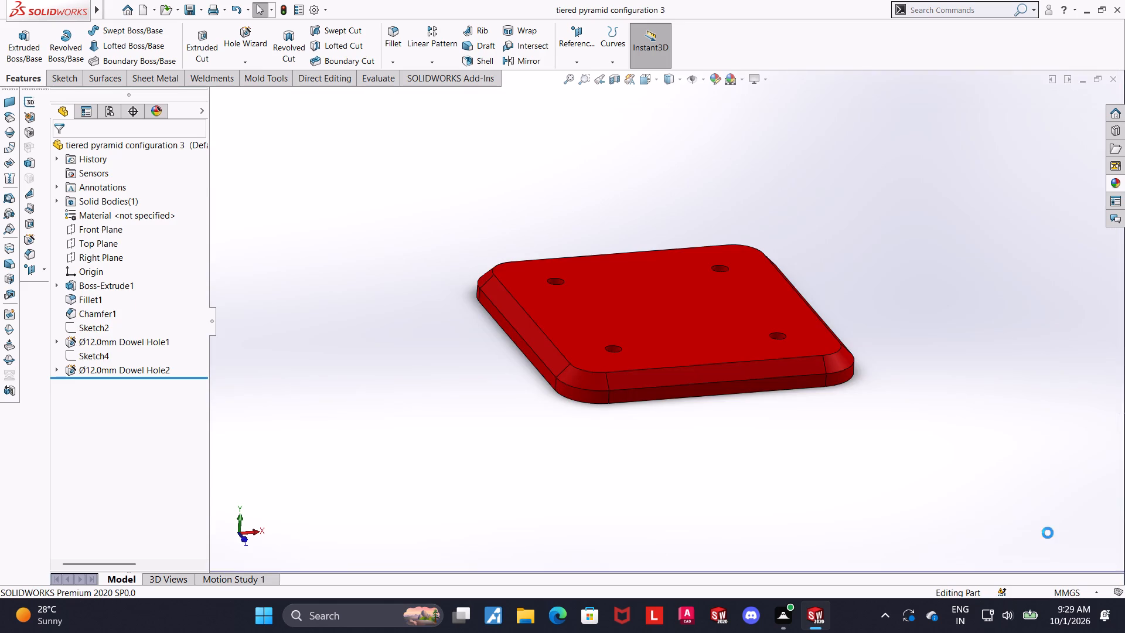
pyautogui.hotkey('ctrl', '7')
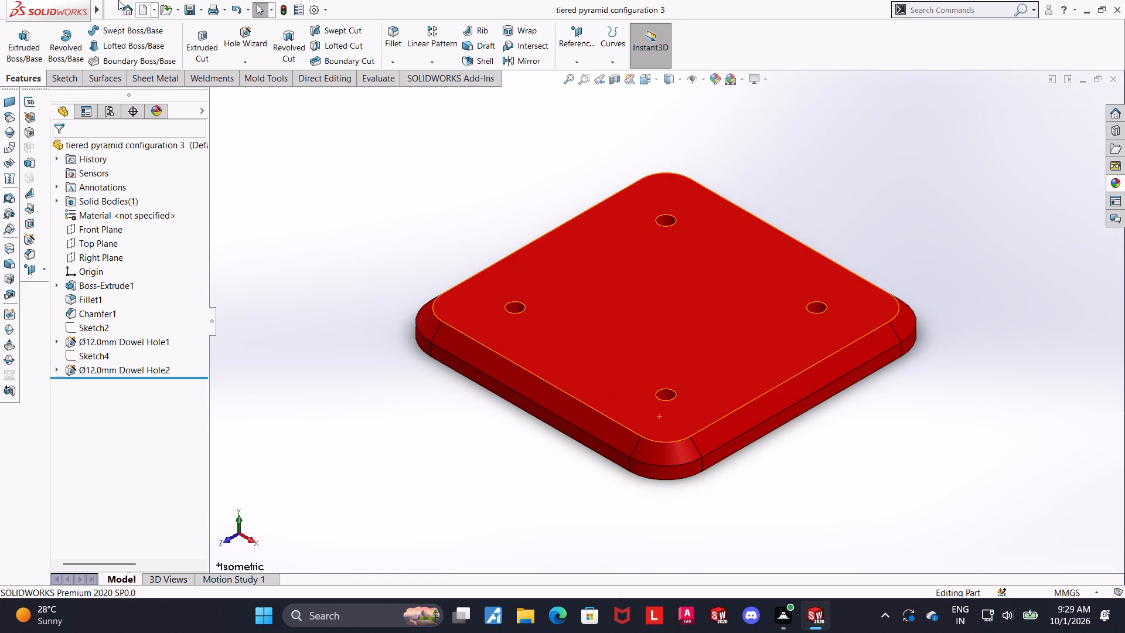
pyautogui.click(140, 154)
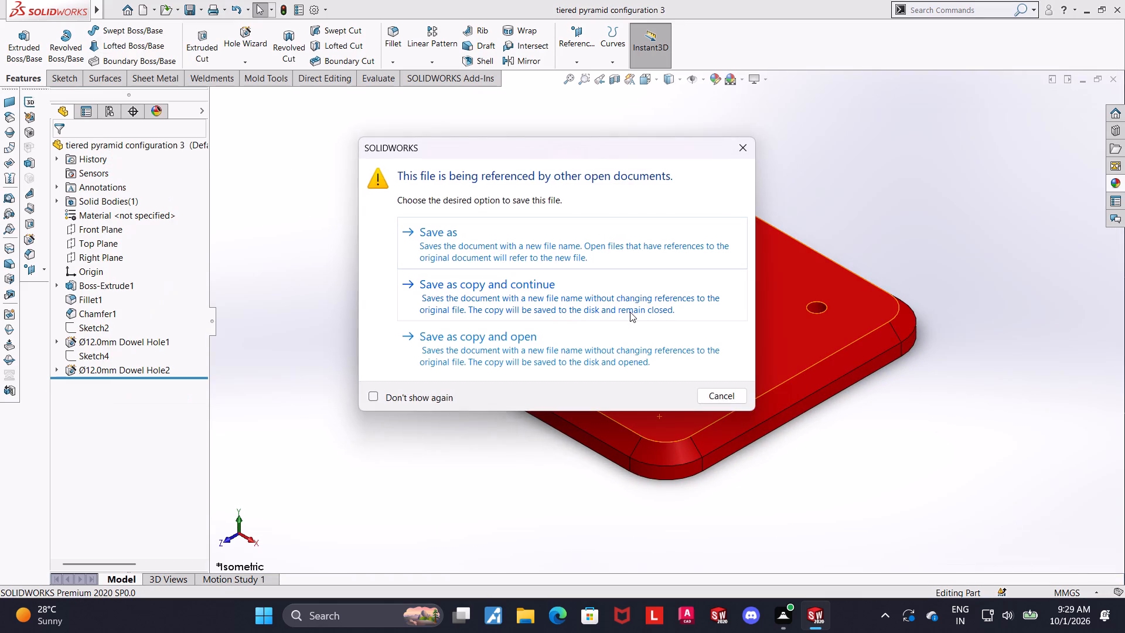
pyautogui.click(630, 312)
pyautogui.click(586, 322)
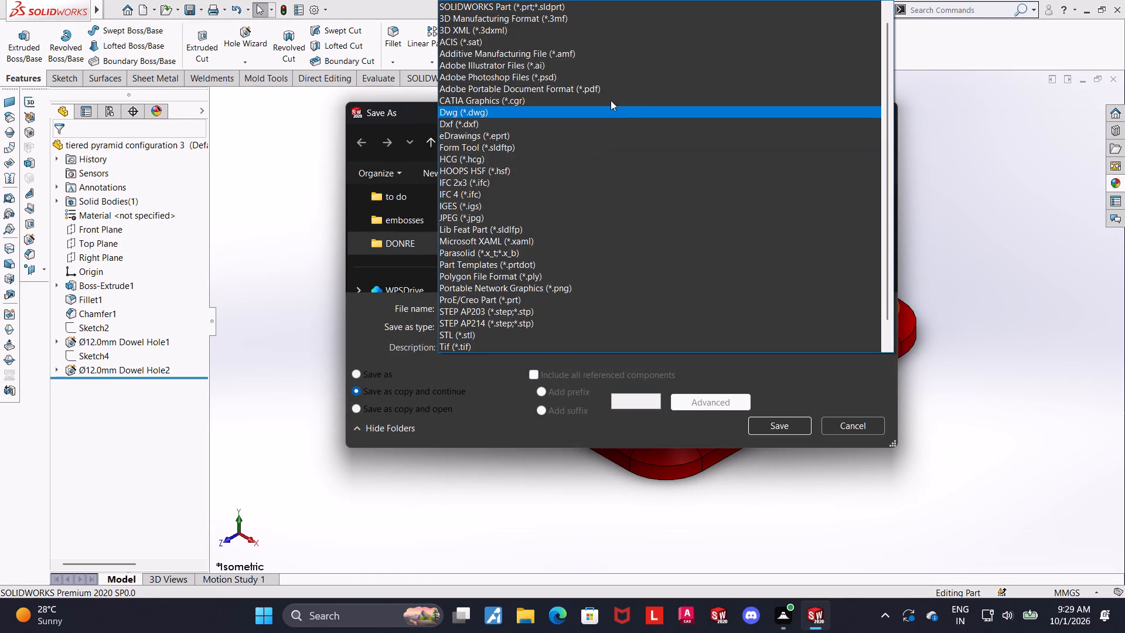
pyautogui.click(605, 86)
pyautogui.click(790, 450)
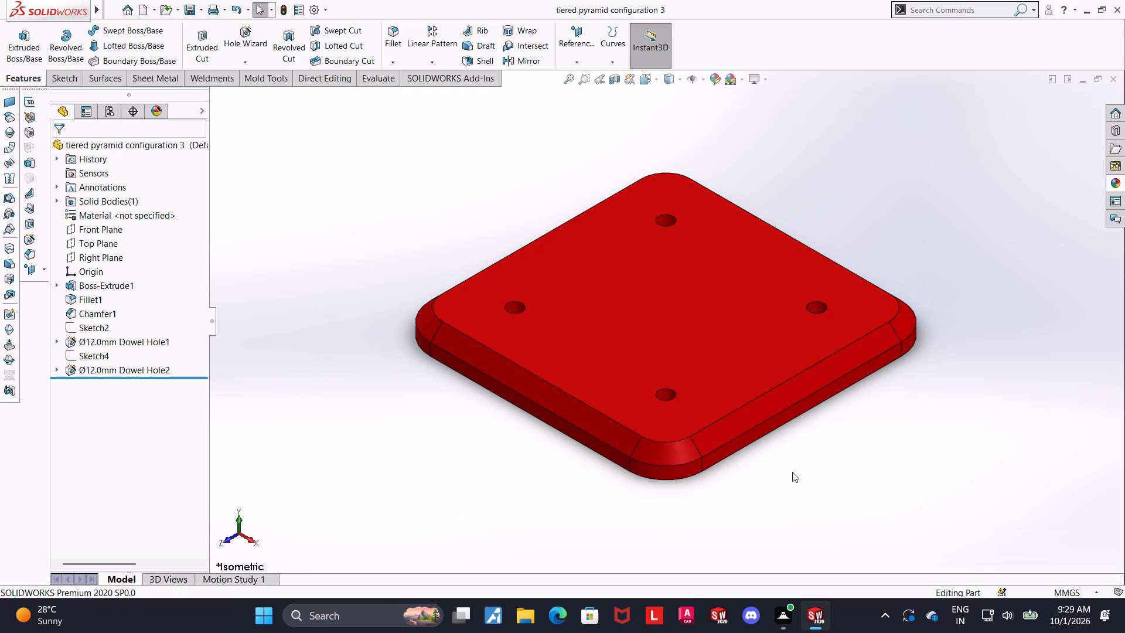
# Switch to the tiered pyramid configuration 2 part, set it to isometric view and export a PDF copy under its existing name.
pyautogui.click(185, 550)
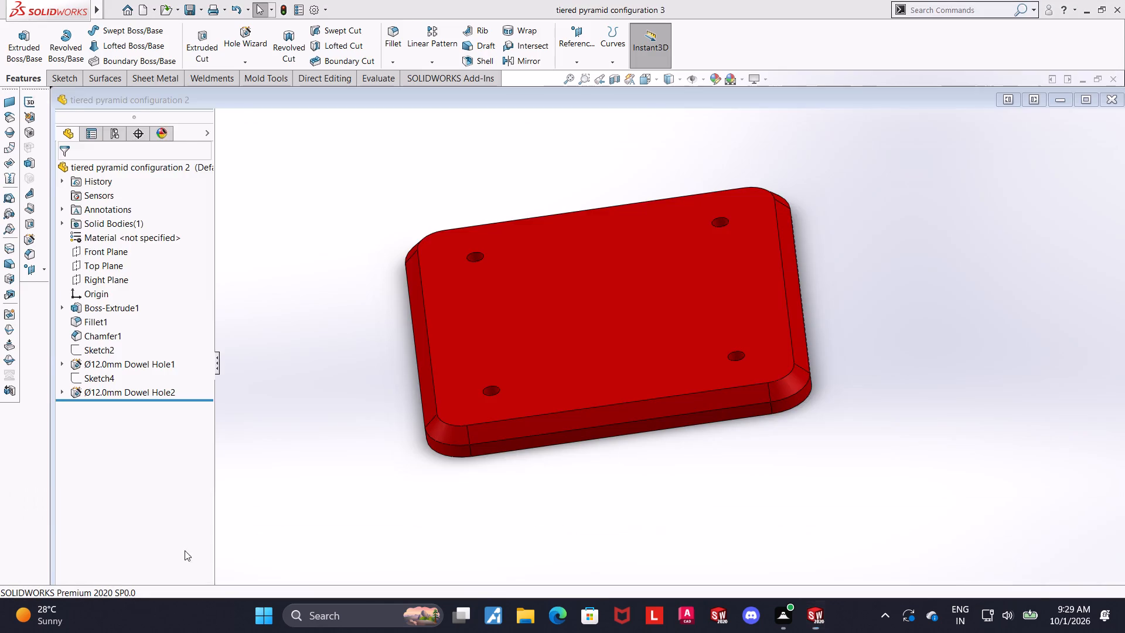
pyautogui.hotkey('ctrl', '7')
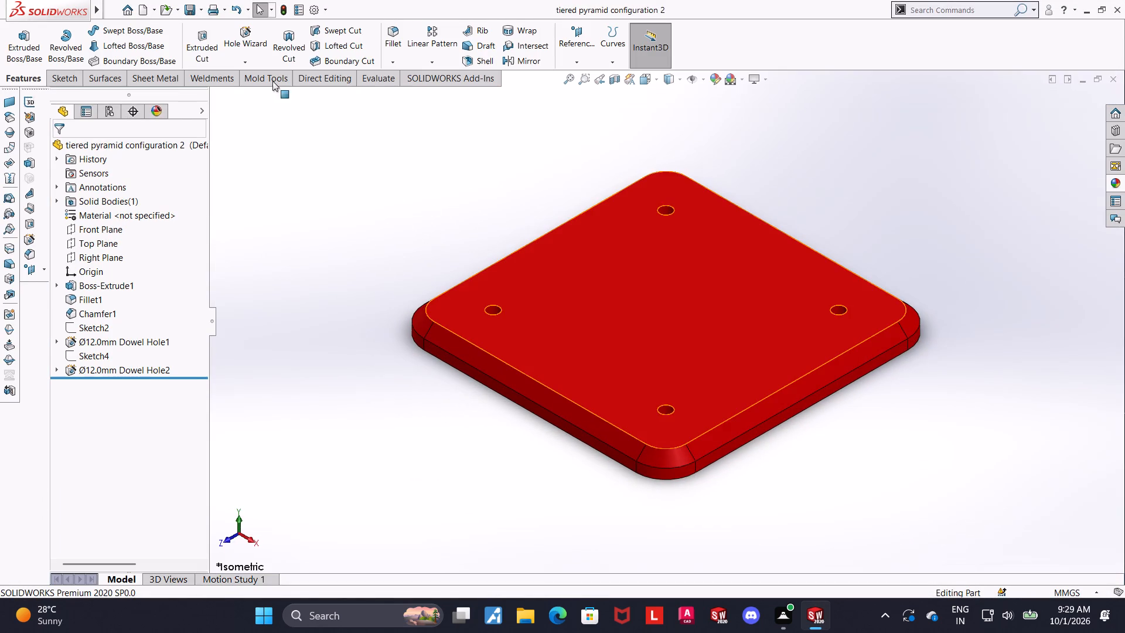
pyautogui.click(158, 157)
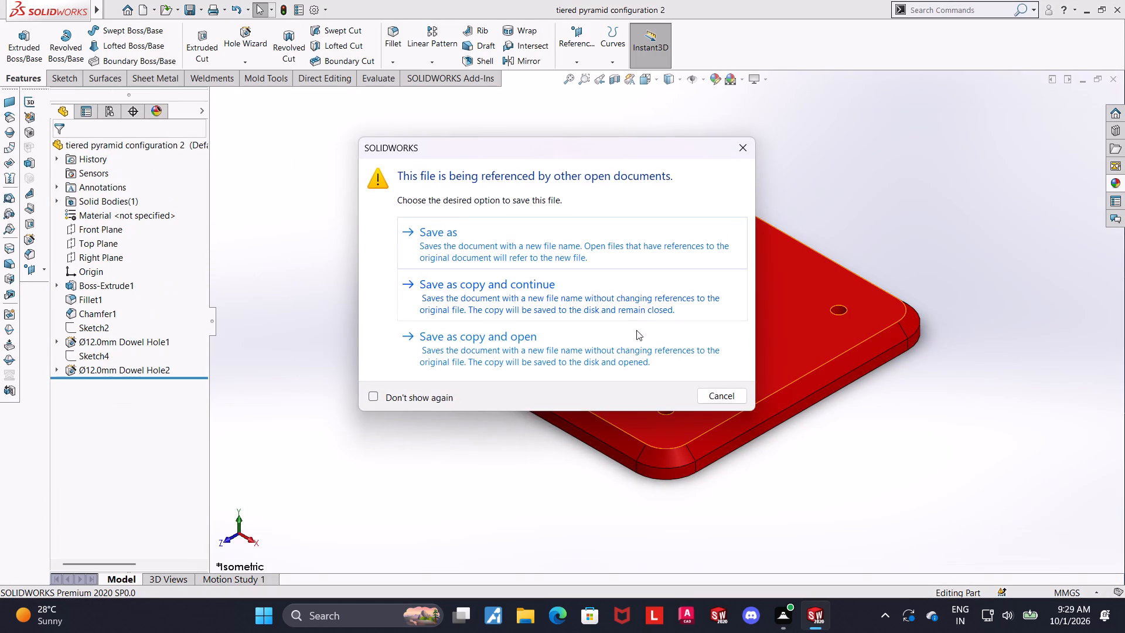
pyautogui.click(610, 295)
pyautogui.click(592, 329)
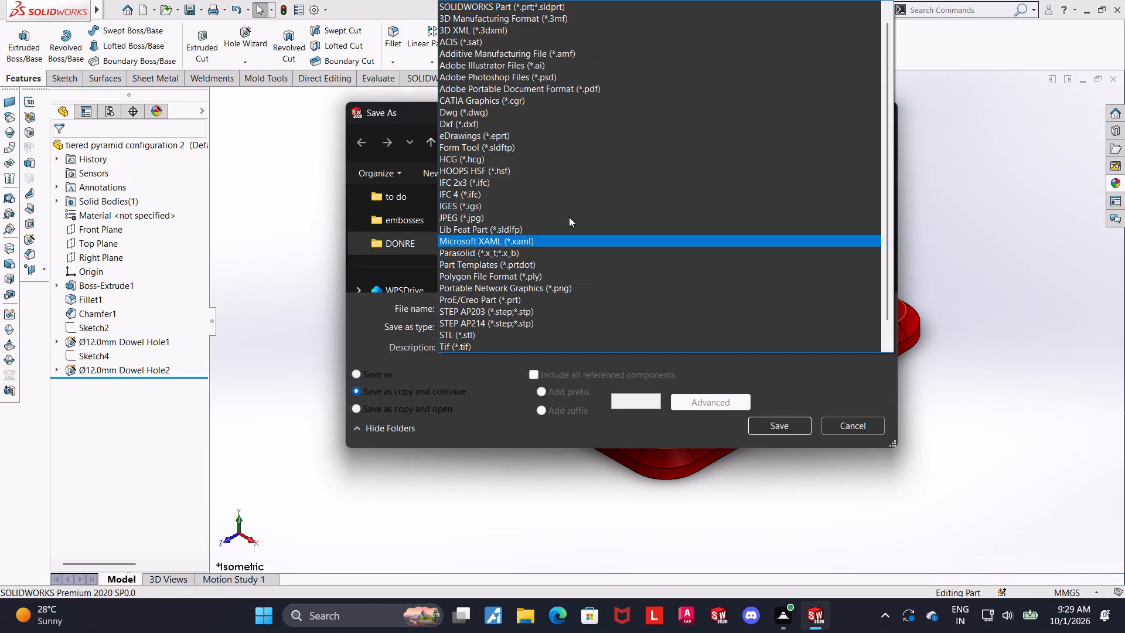
pyautogui.click(554, 86)
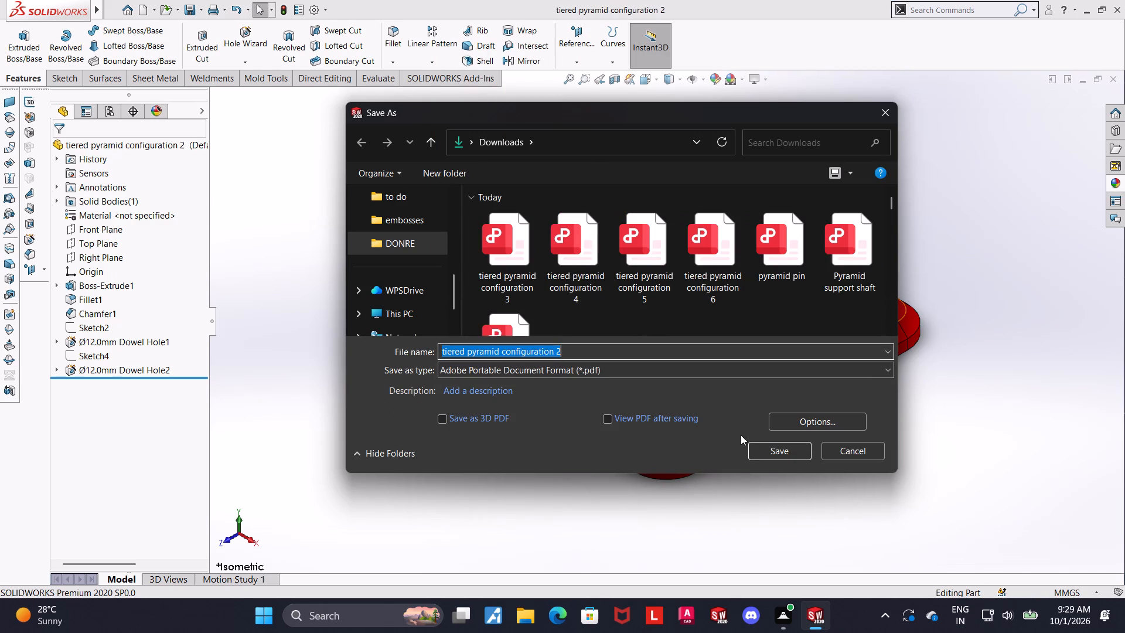
pyautogui.click(772, 448)
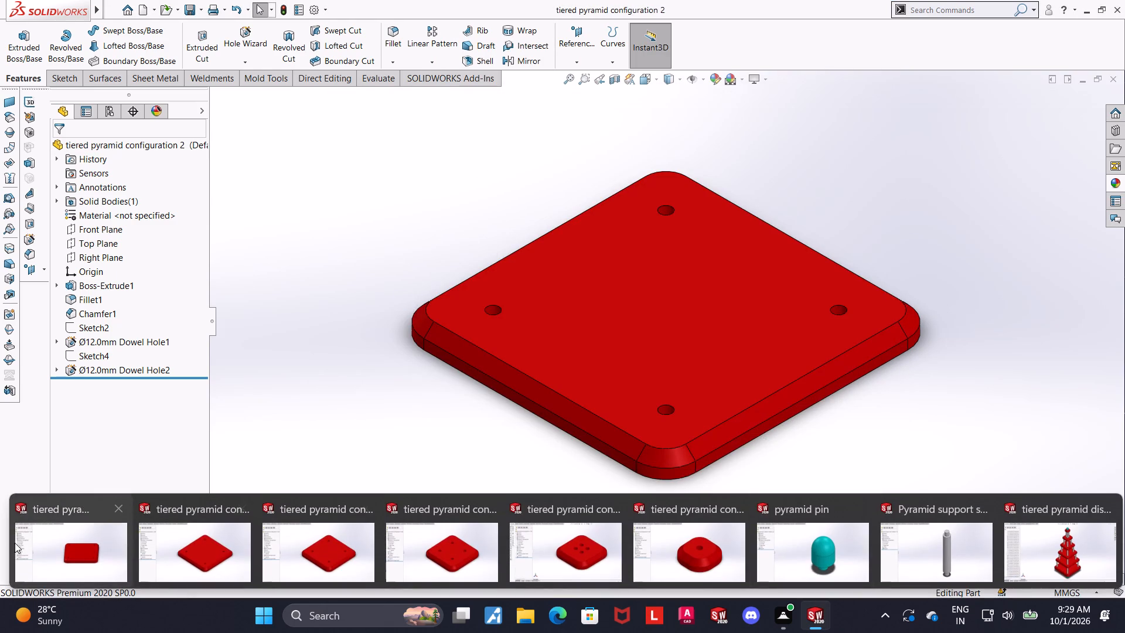
# Switch to the tiered pyramid configuration 1 part and export a PDF copy under its existing name, keeping its current view.
pyautogui.click(34, 562)
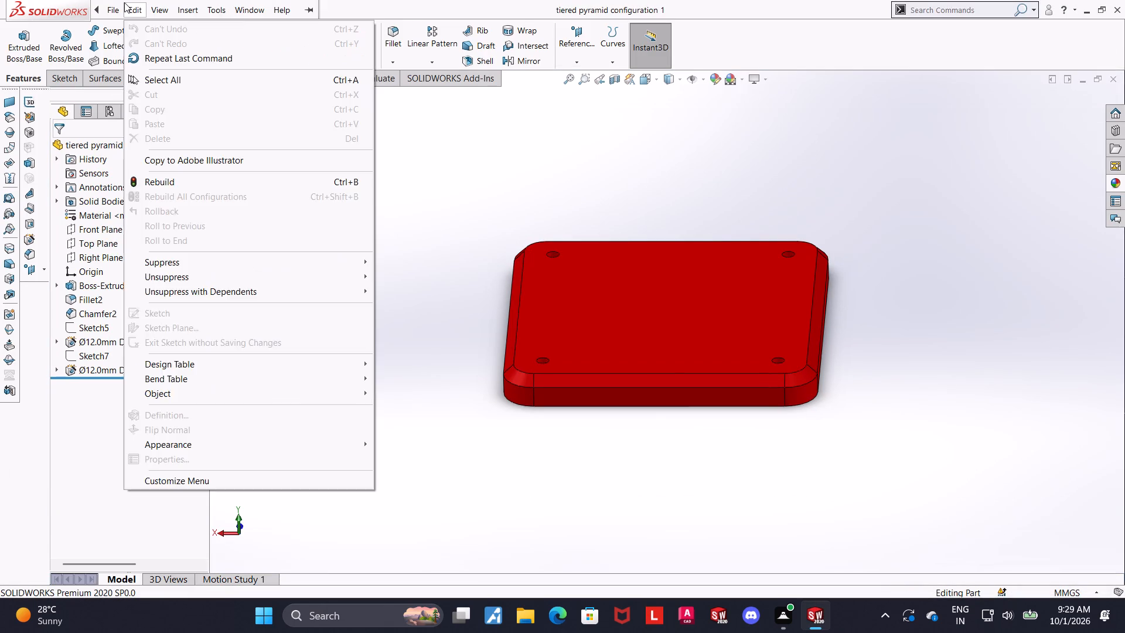
pyautogui.click(143, 158)
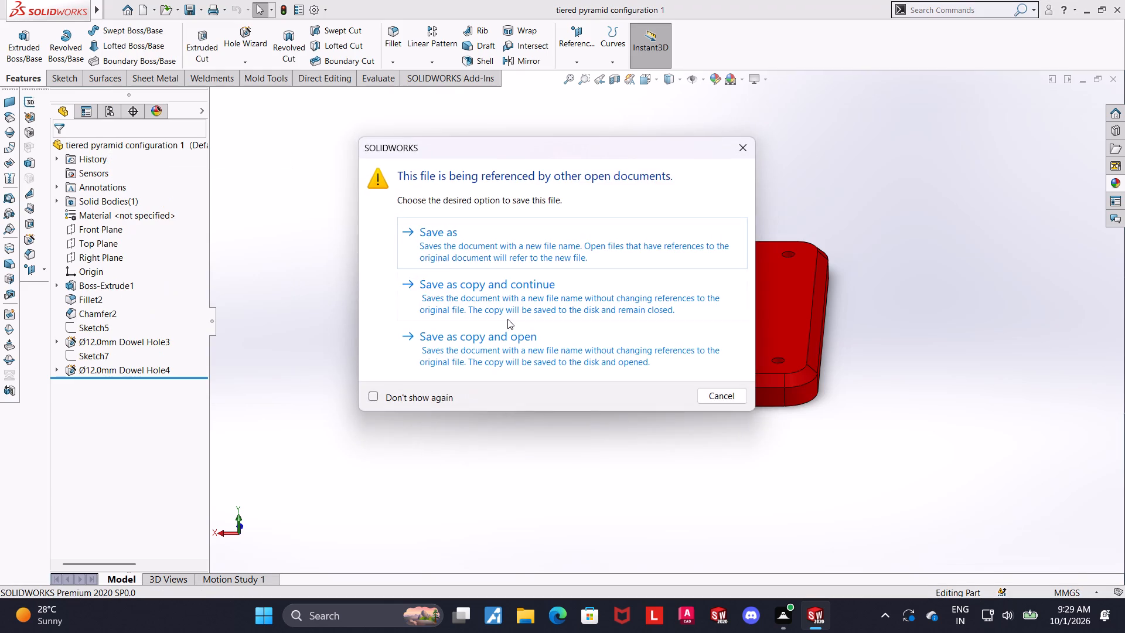
pyautogui.click(509, 298)
pyautogui.click(589, 324)
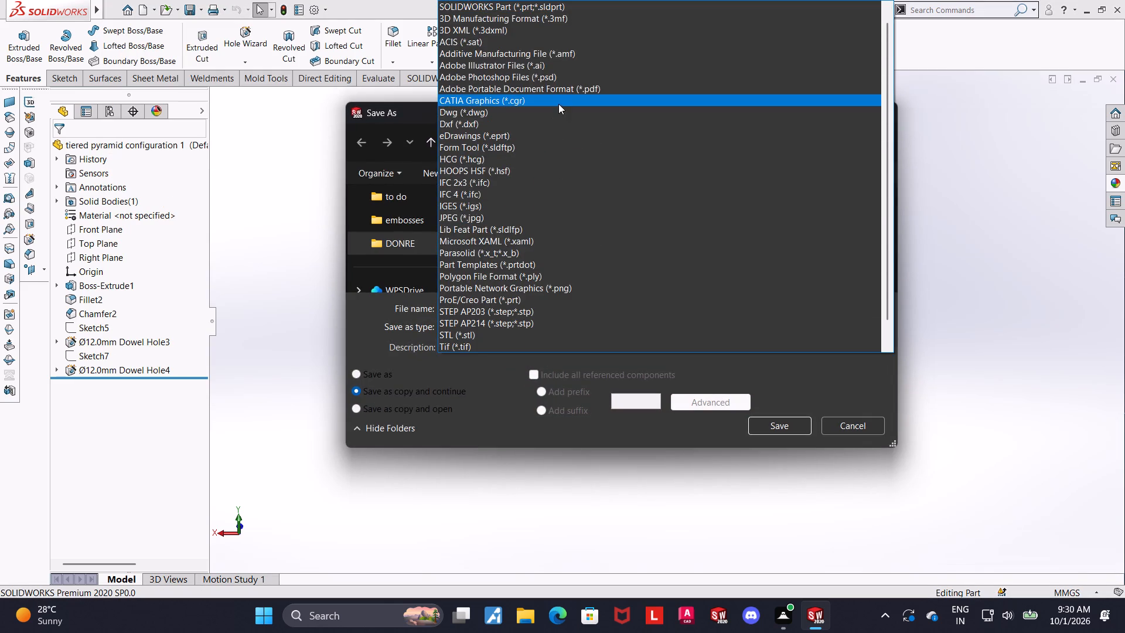
pyautogui.click(561, 97)
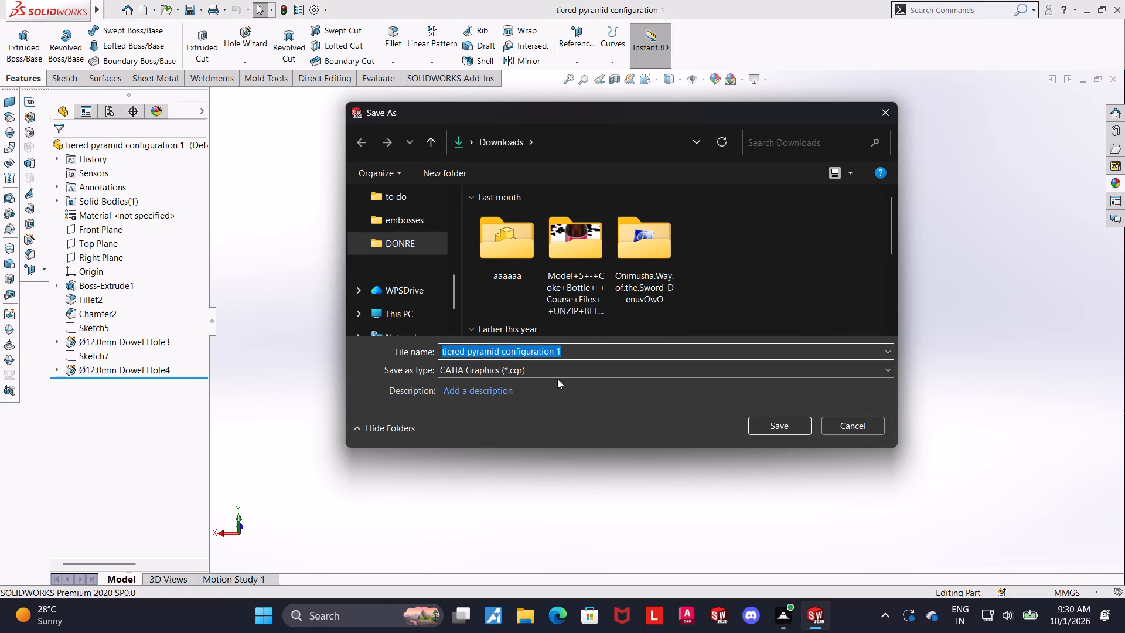
pyautogui.click(557, 376)
pyautogui.click(607, 70)
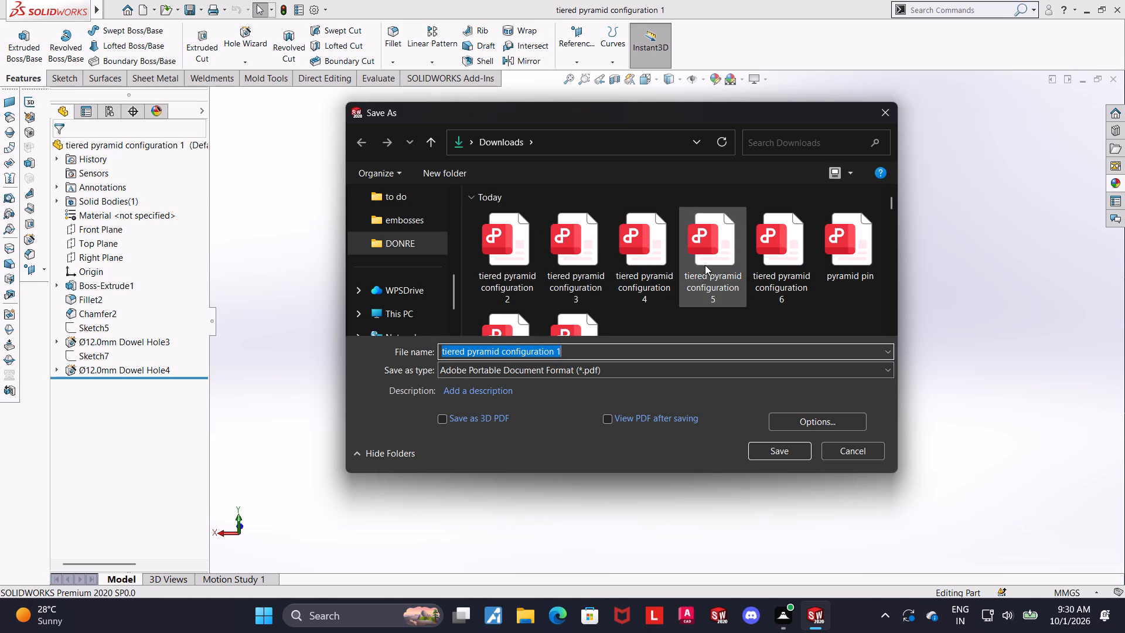
pyautogui.click(778, 452)
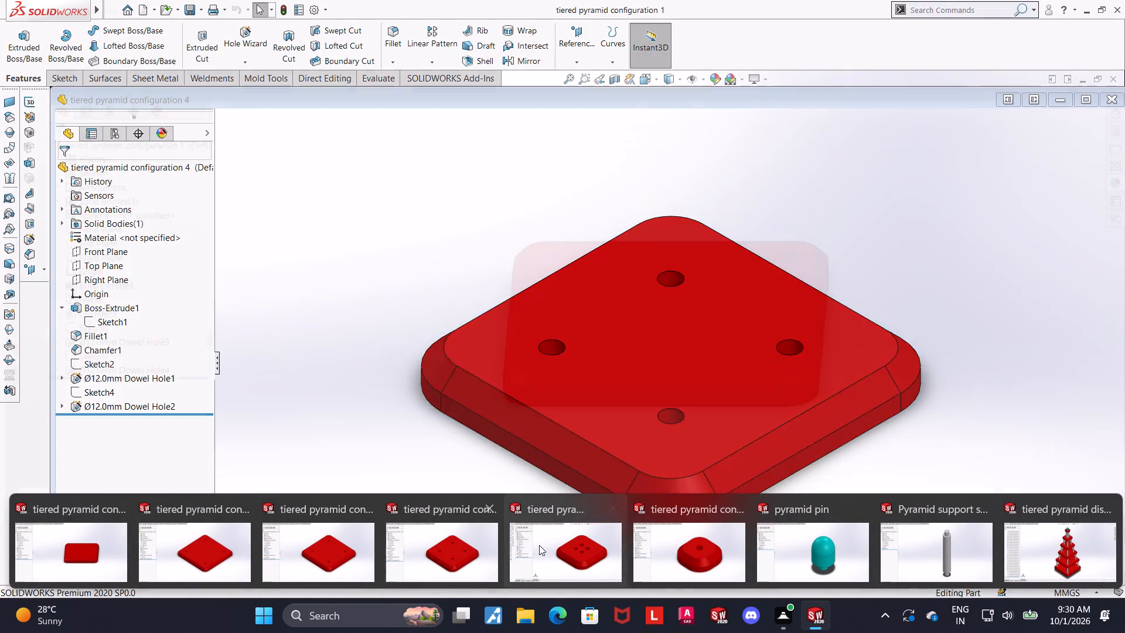
pyautogui.click(1015, 291)
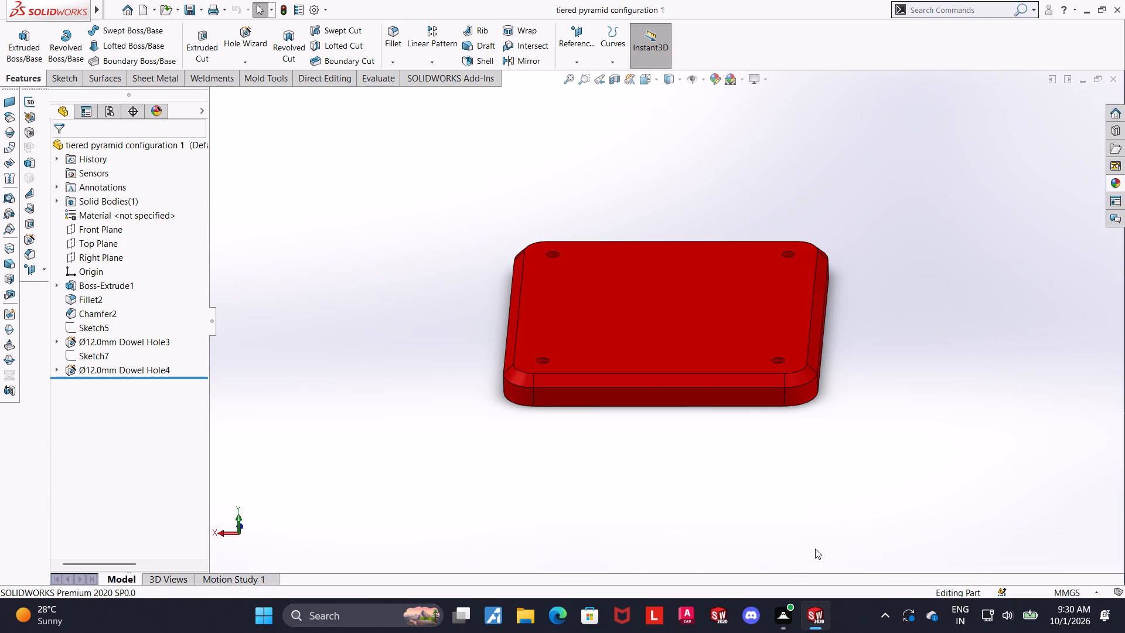